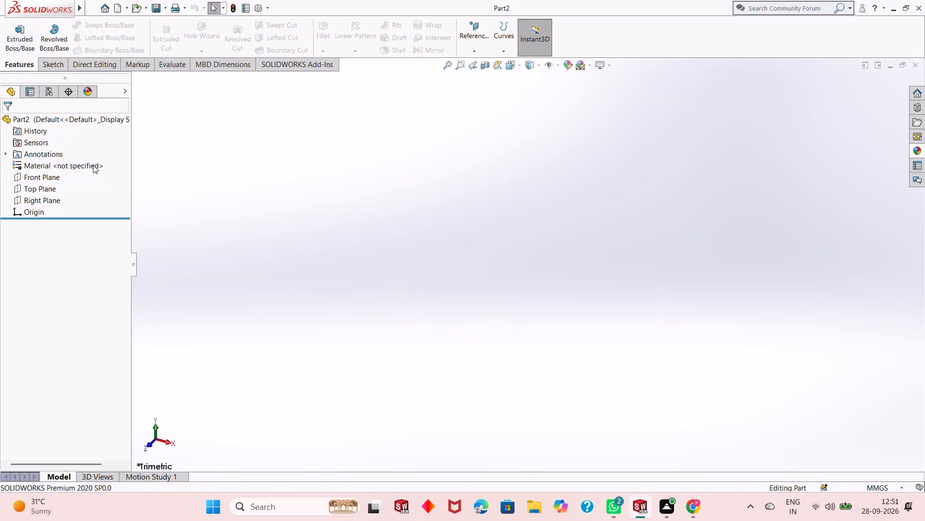
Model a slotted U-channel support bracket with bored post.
Sketch a center rectangle about 106 mm high on the Top Plane, centred on the origin.
click(46, 186)
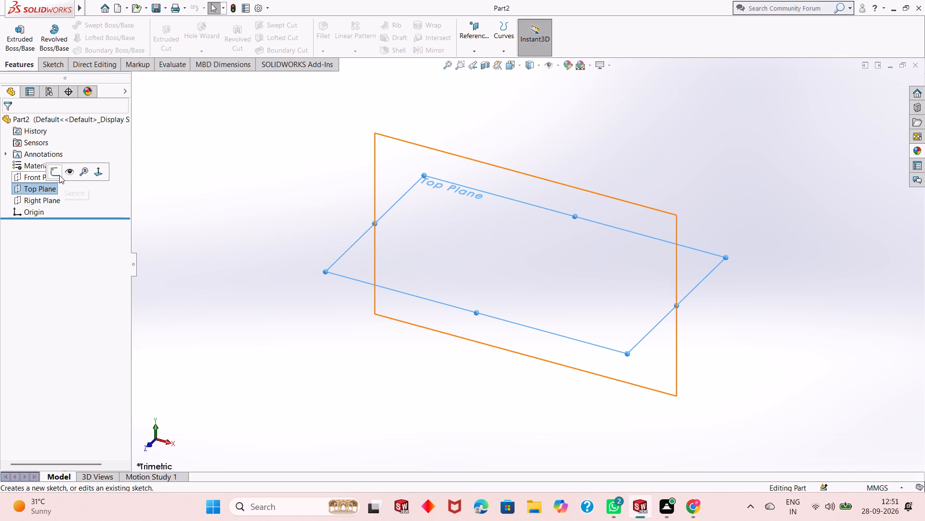
click(54, 171)
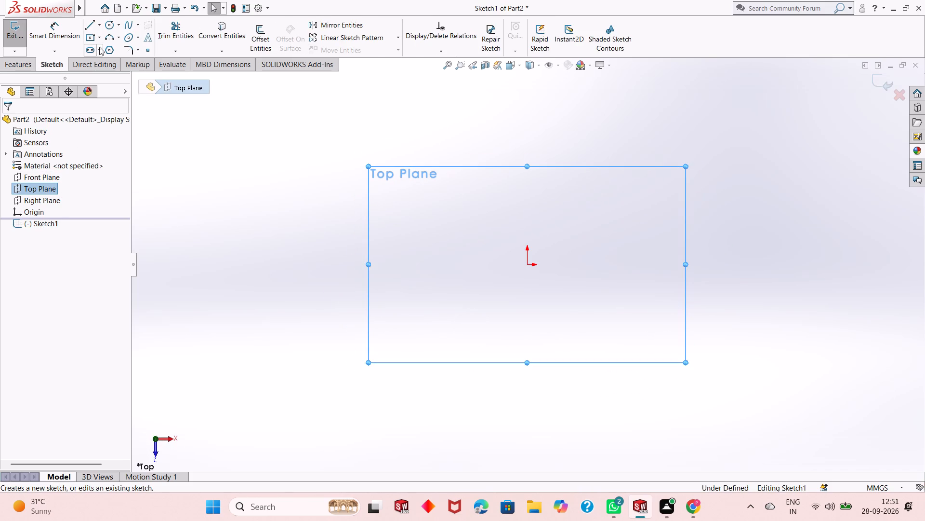
click(94, 37)
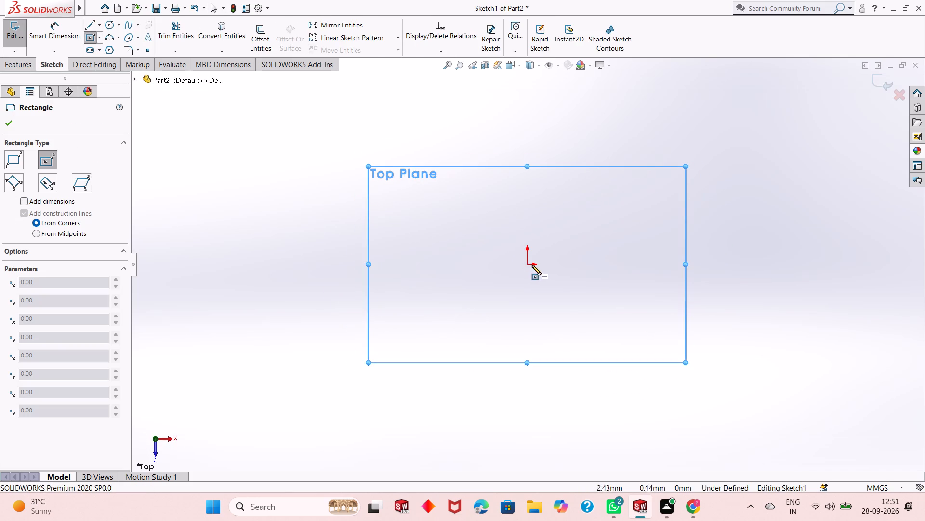
click(525, 263)
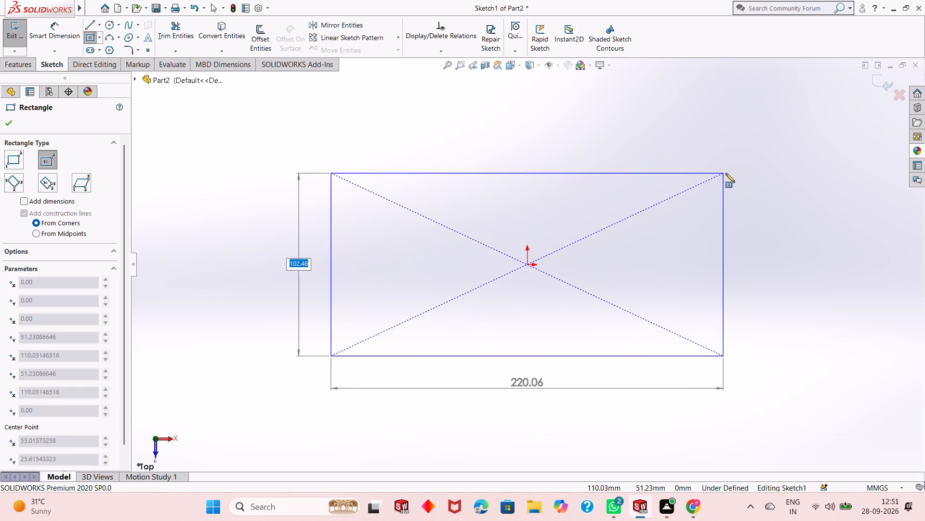
click(730, 170)
right_click(522, 129)
click(540, 138)
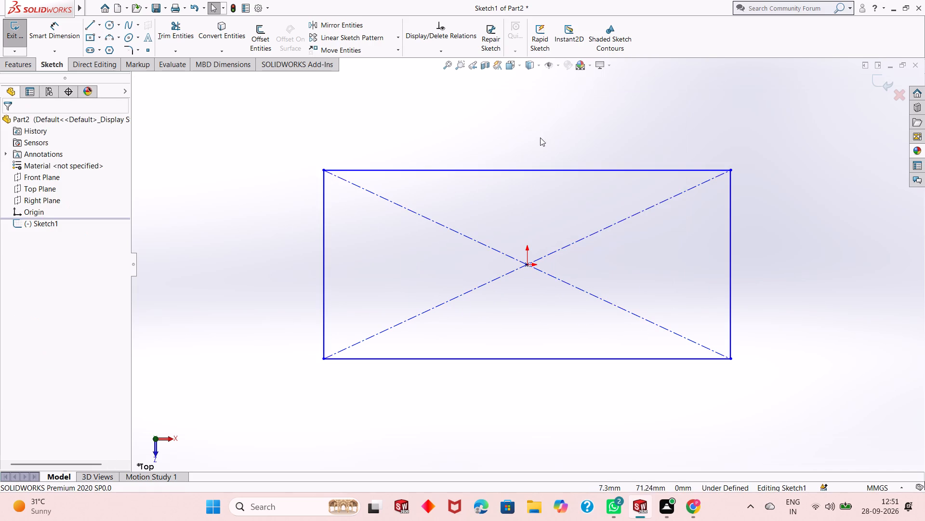
Dimension the rectangle's vertical side to 48 mm and its horizontal side to 90 mm.
click(74, 36)
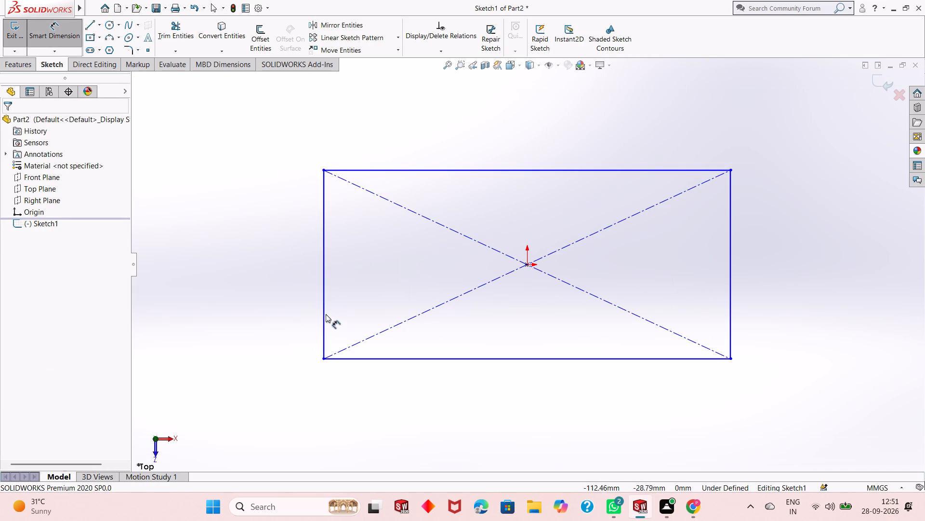
click(323, 310)
click(257, 338)
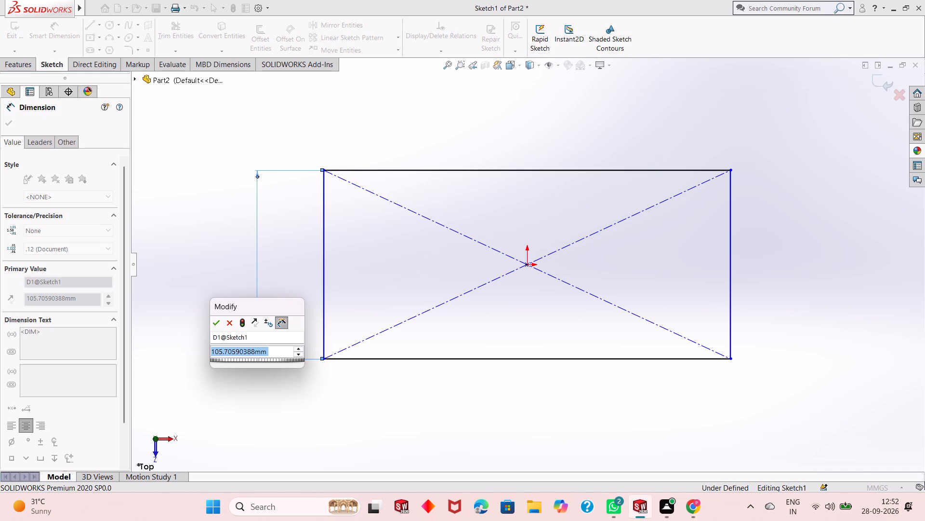
text(48)
key(Return)
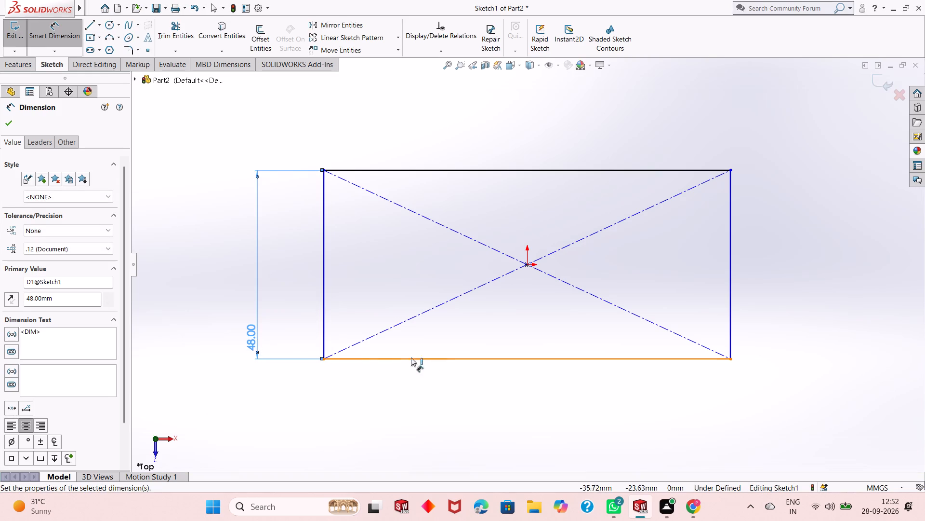
click(433, 358)
click(440, 404)
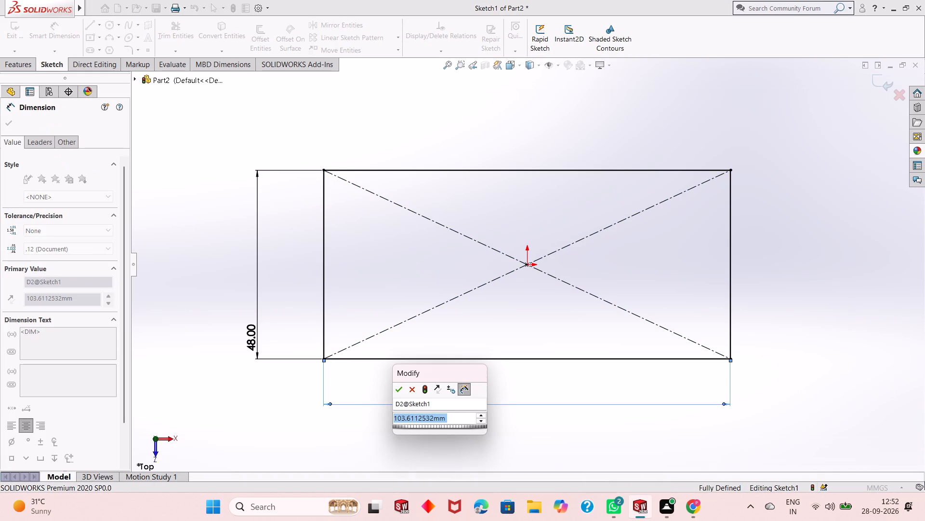
key(9)
key(0)
key(Return)
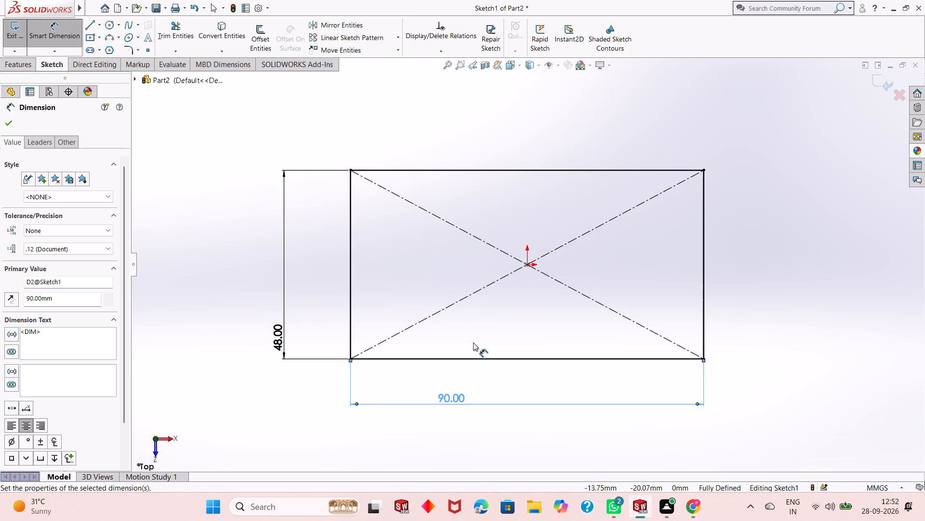
scroll(473, 343, up, 1)
right_click(698, 236)
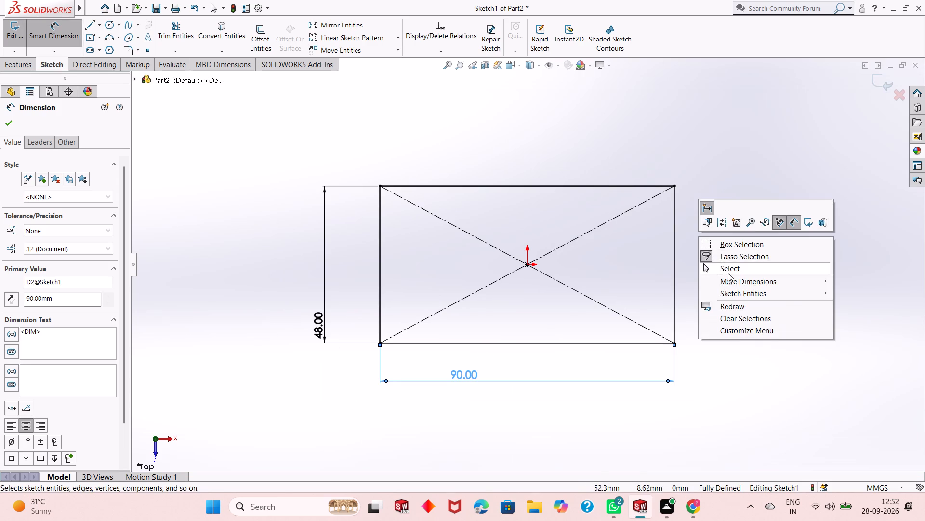
click(733, 268)
Extrude the rectangle upward as a boss with a Blind depth of 10 mm.
middle_drag(533, 320, 533, 321)
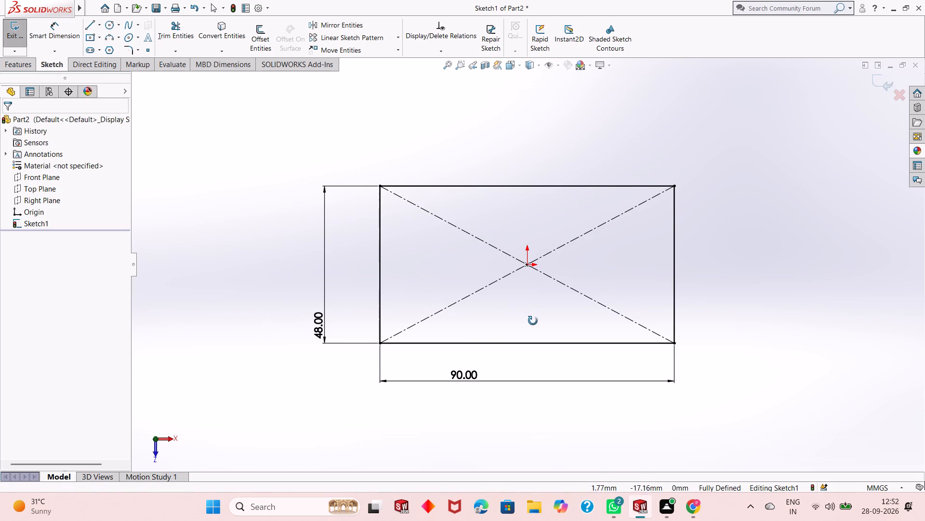
middle_drag(533, 321, 542, 223)
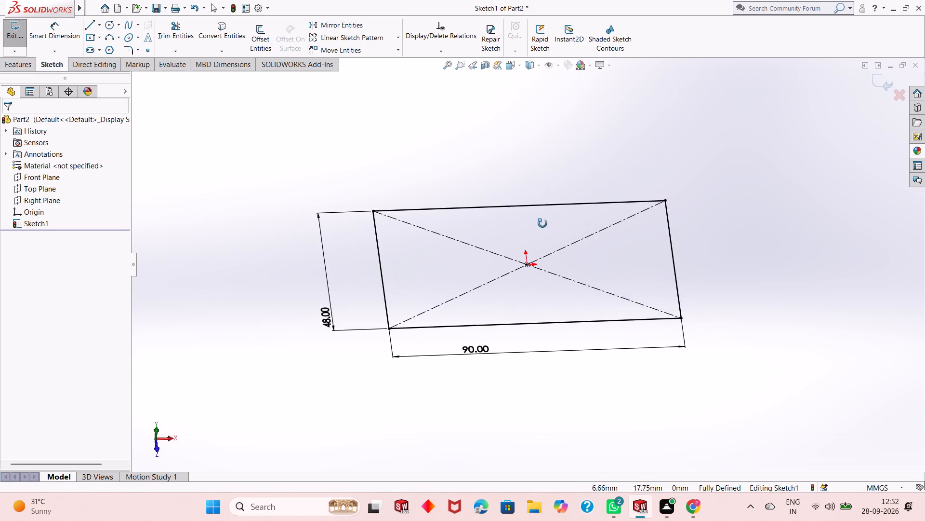
middle_drag(542, 223, 542, 229)
scroll(536, 234, down, 1)
scroll(532, 271, up, 1)
scroll(533, 285, down, 1)
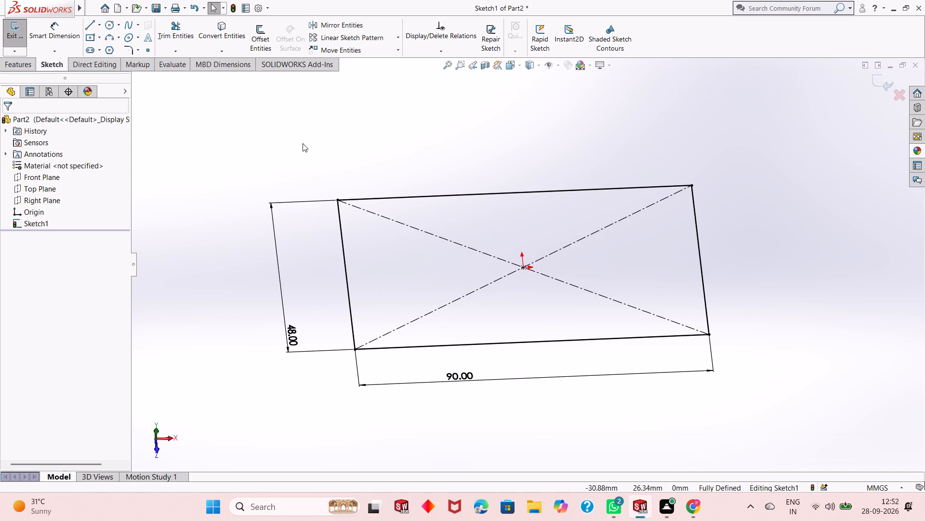
click(21, 68)
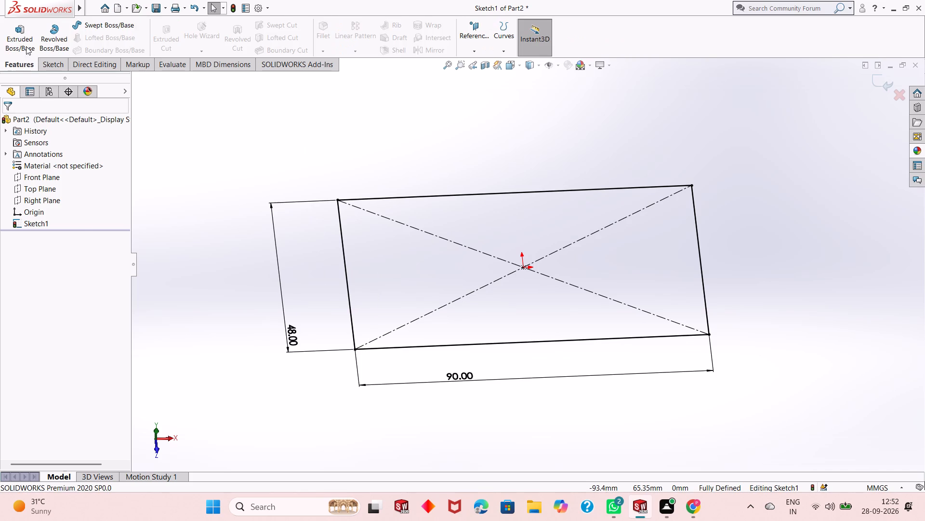
click(26, 46)
middle_drag(507, 258, 534, 182)
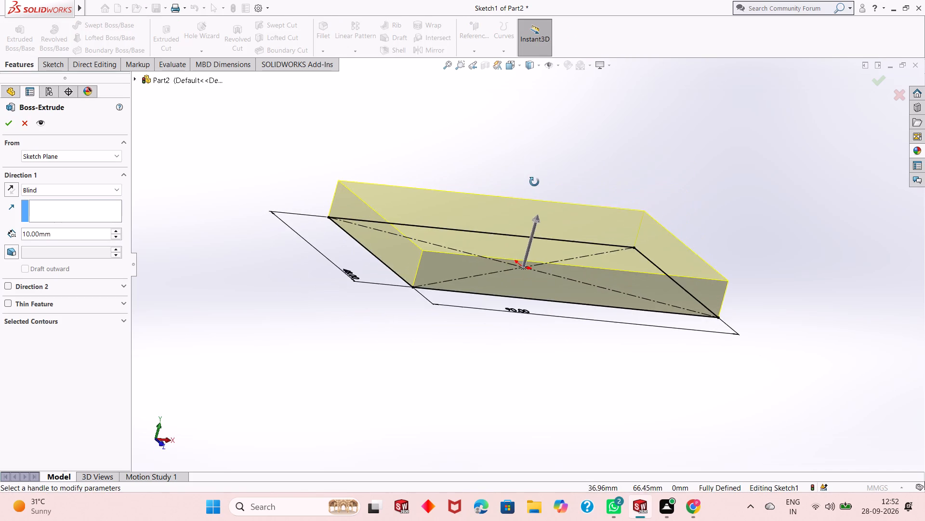
middle_drag(534, 182, 535, 210)
scroll(535, 210, down, 1)
scroll(529, 233, up, 1)
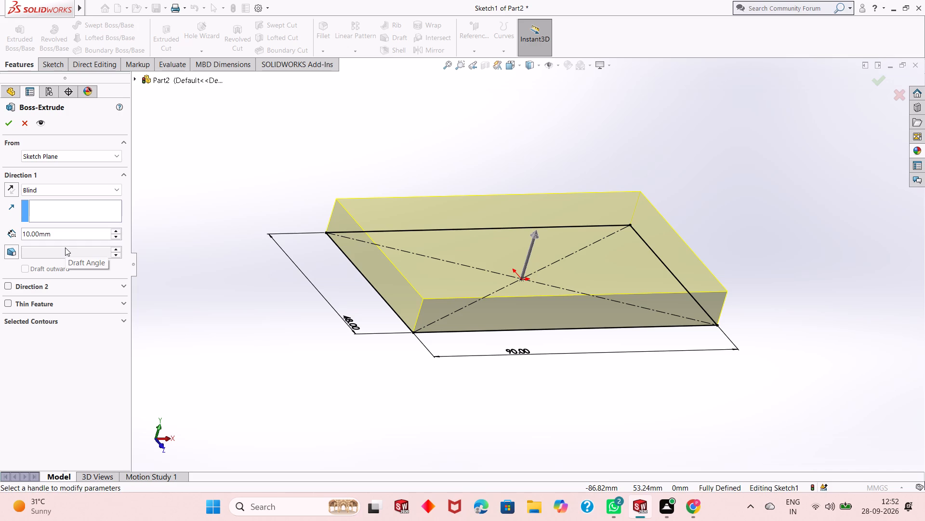
text(30)
key(Return)
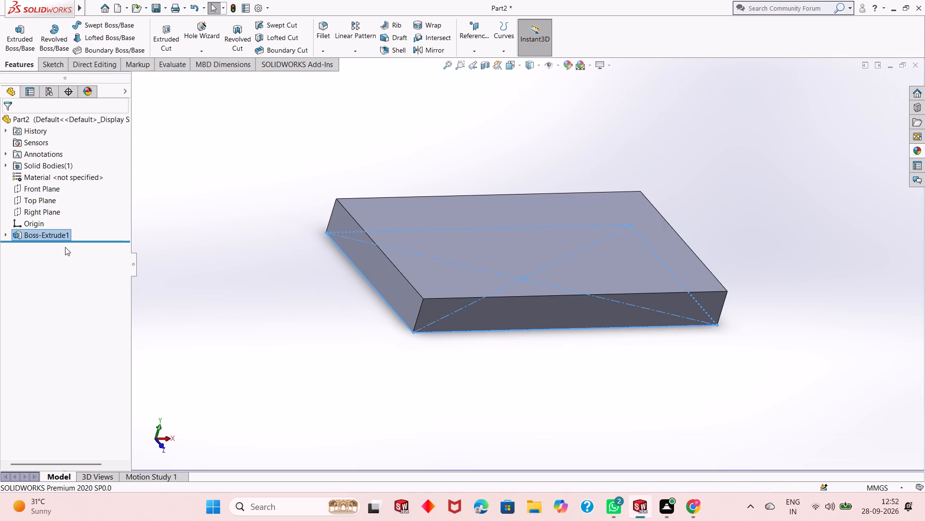
Edit the boss extrusion and set its Blind depth to 30 mm.
click(51, 238)
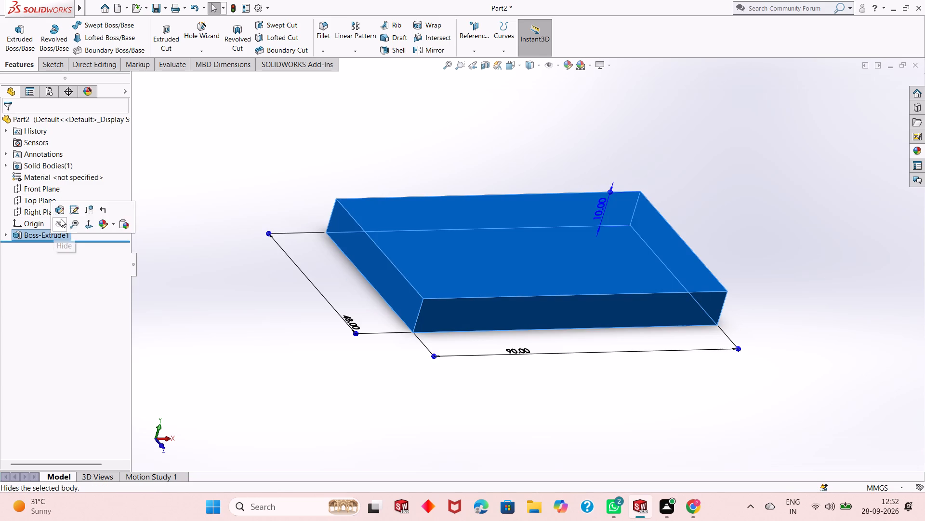
click(172, 213)
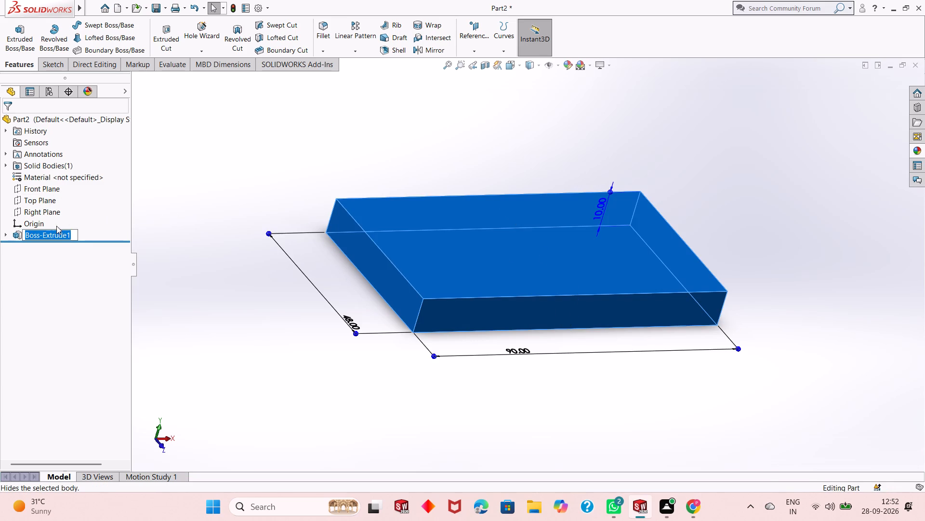
click(54, 231)
click(64, 206)
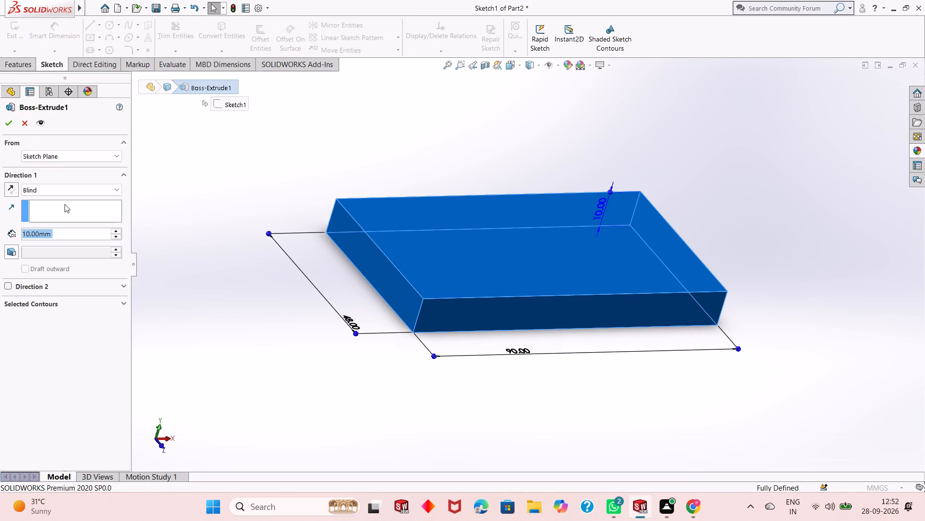
text(30)
key(Return)
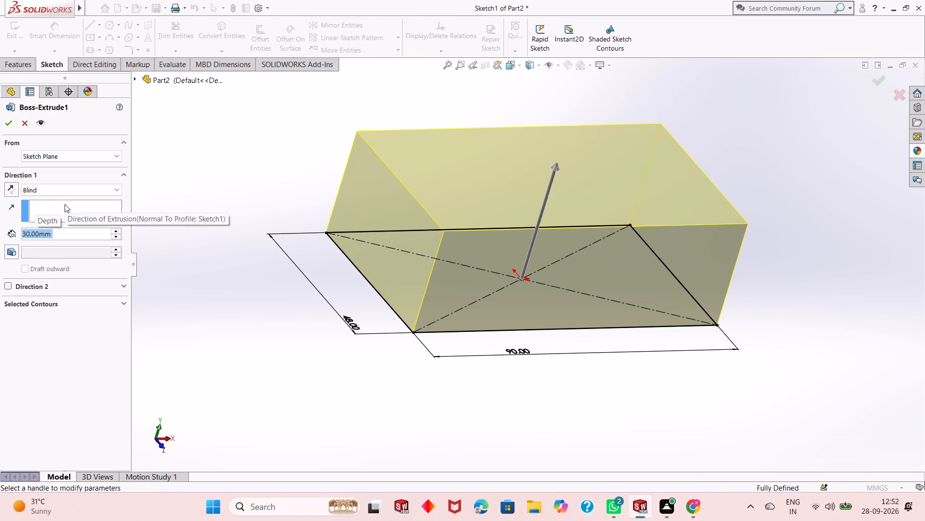
click(7, 125)
click(234, 282)
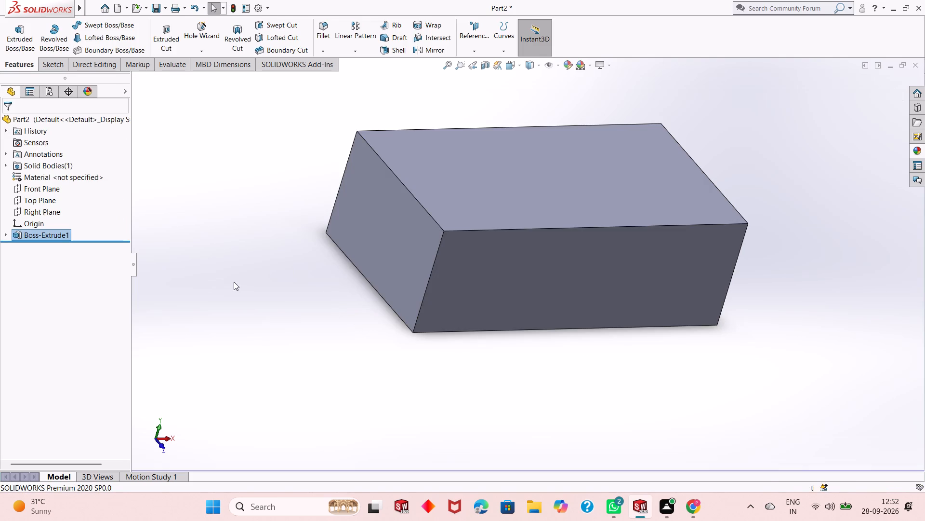
On the block's left end face, sketch a corner rectangle starting on the top edge about 8 mm from the rear edge, ending above the bottom edge.
middle_drag(377, 273, 403, 199)
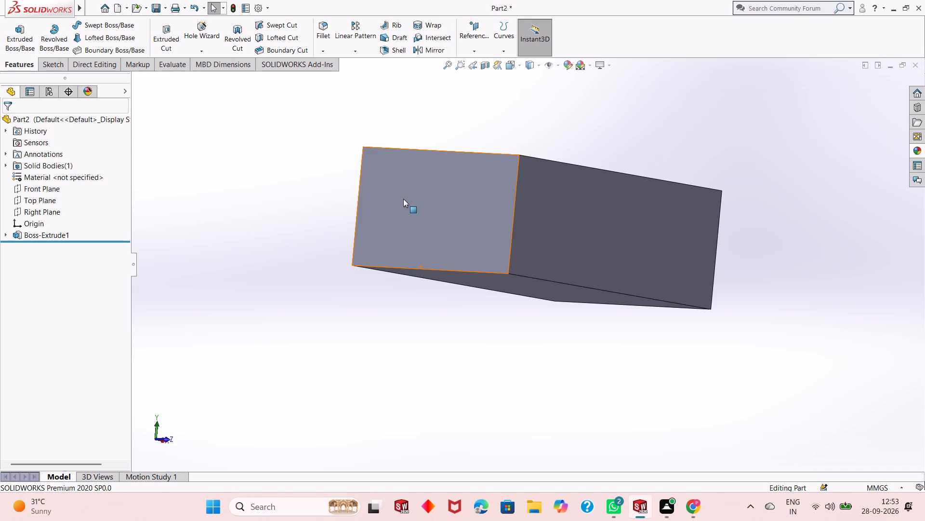
click(439, 212)
click(481, 188)
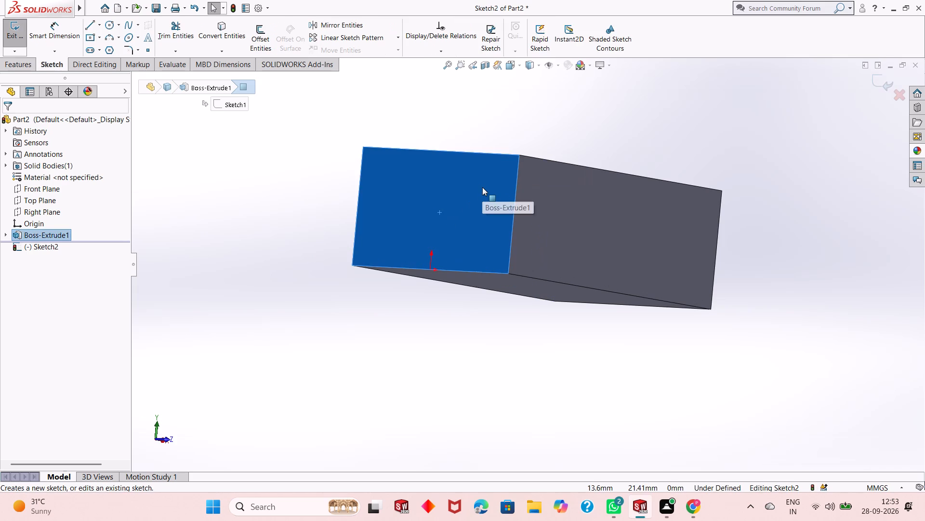
key(ctrl+8)
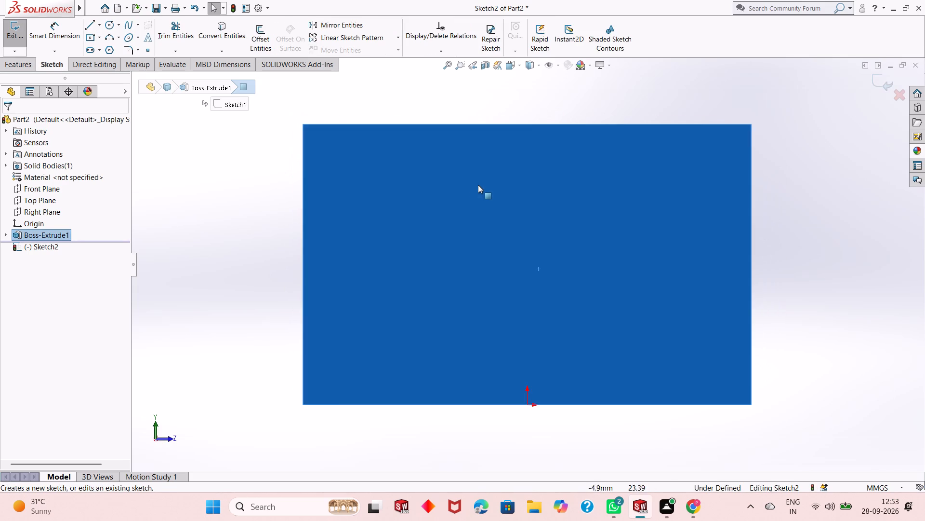
scroll(503, 262, up, 1)
click(768, 258)
scroll(556, 320, up, 1)
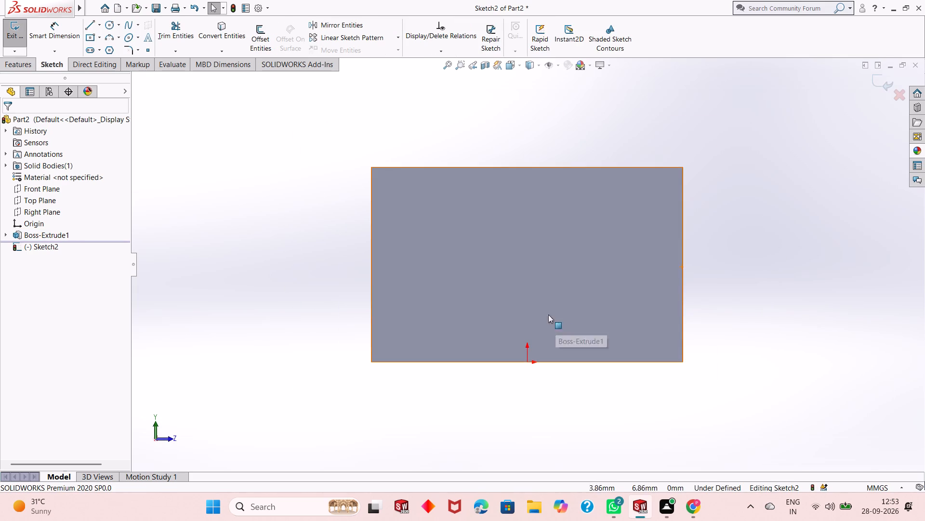
click(99, 39)
click(114, 53)
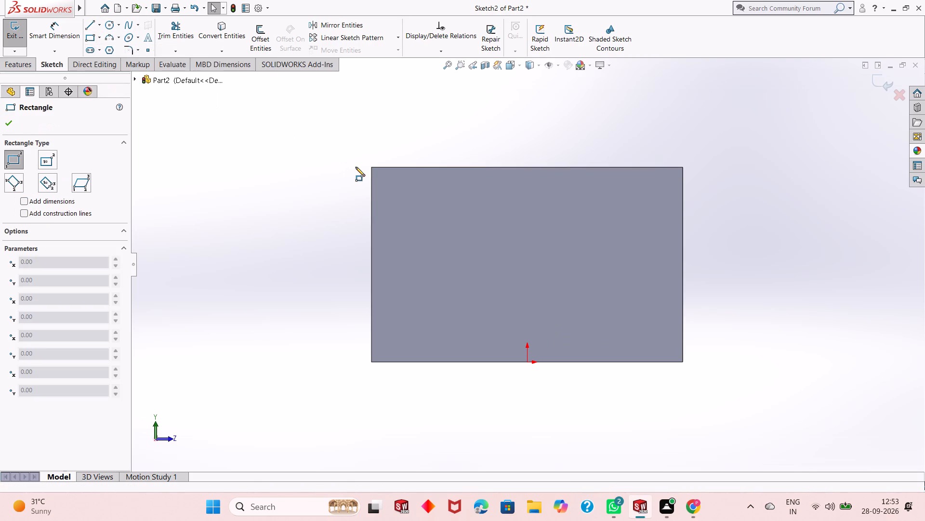
click(424, 167)
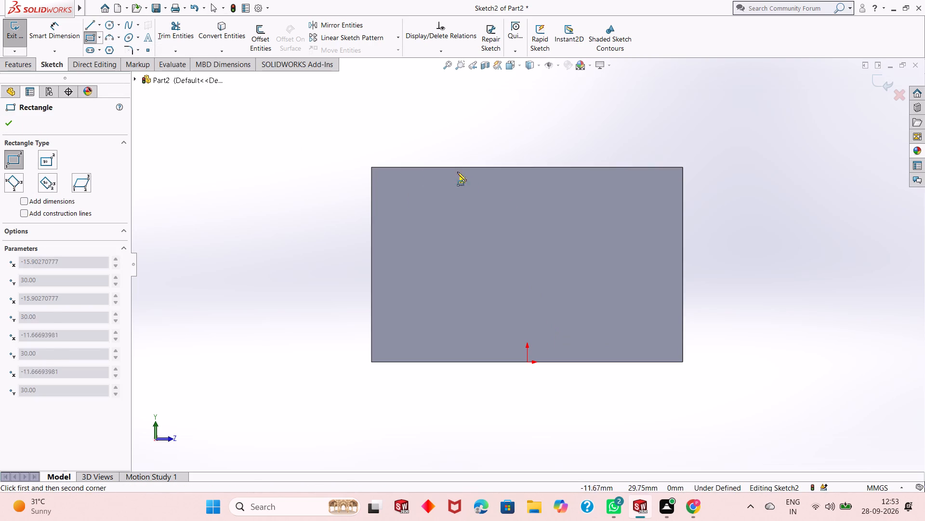
click(628, 325)
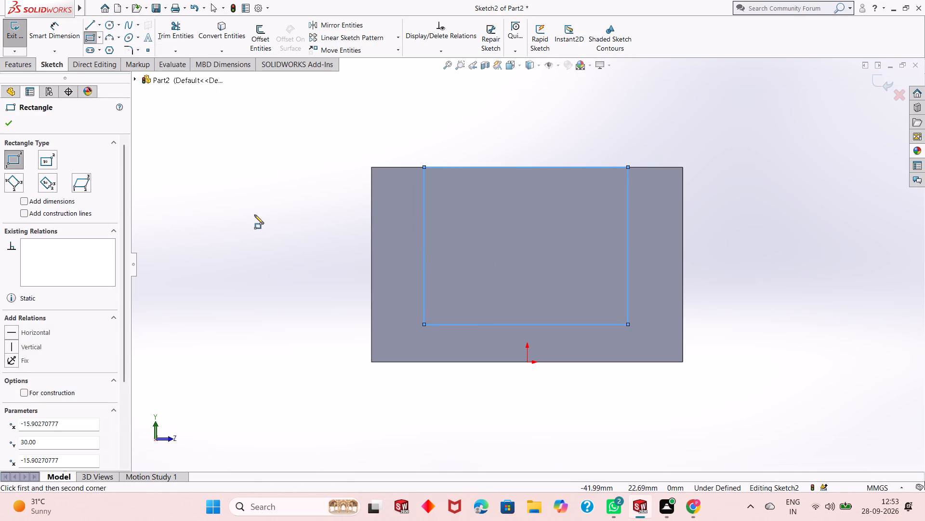
right_click(252, 212)
click(266, 217)
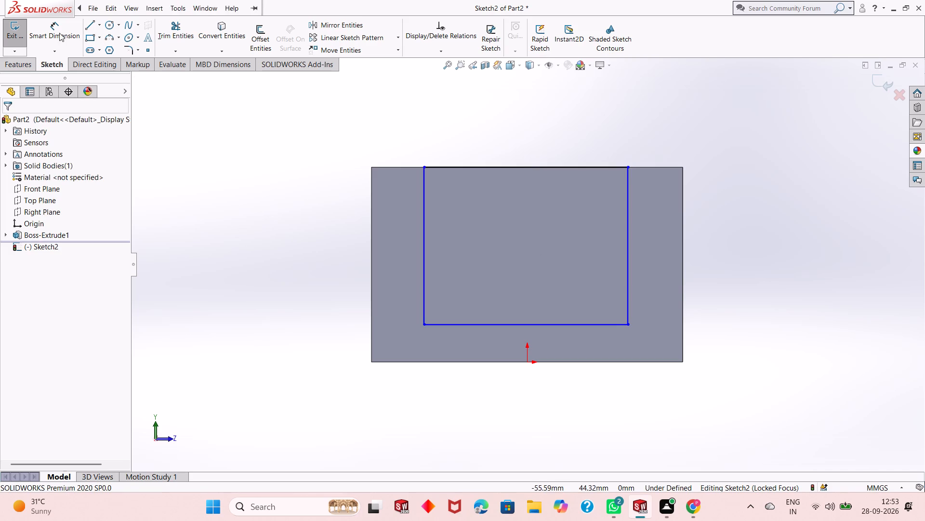
Dimension the sketch rectangle's rear vertical side 5 mm from the block's rear edge.
click(59, 33)
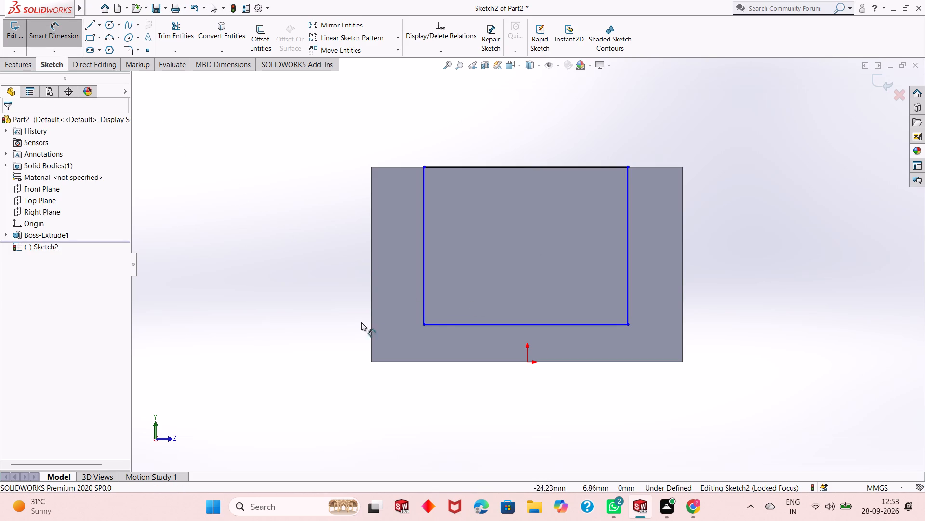
click(423, 304)
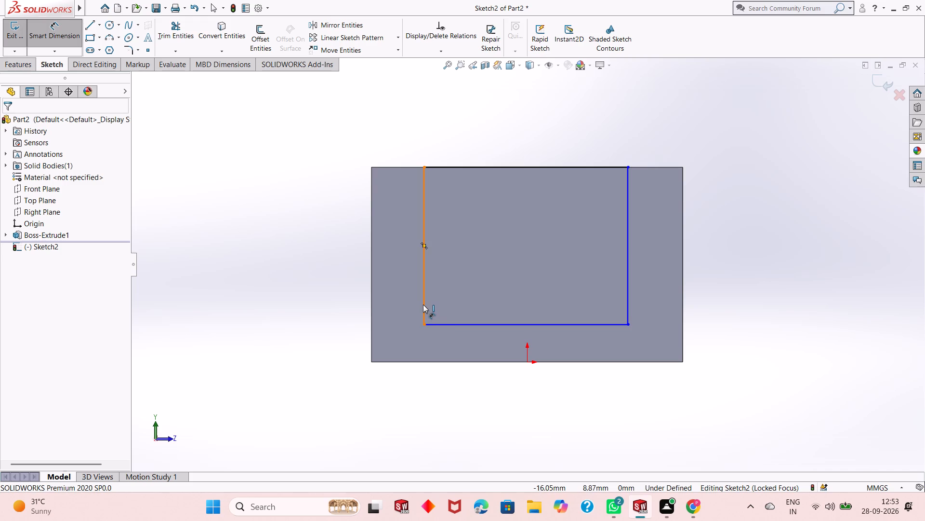
click(370, 345)
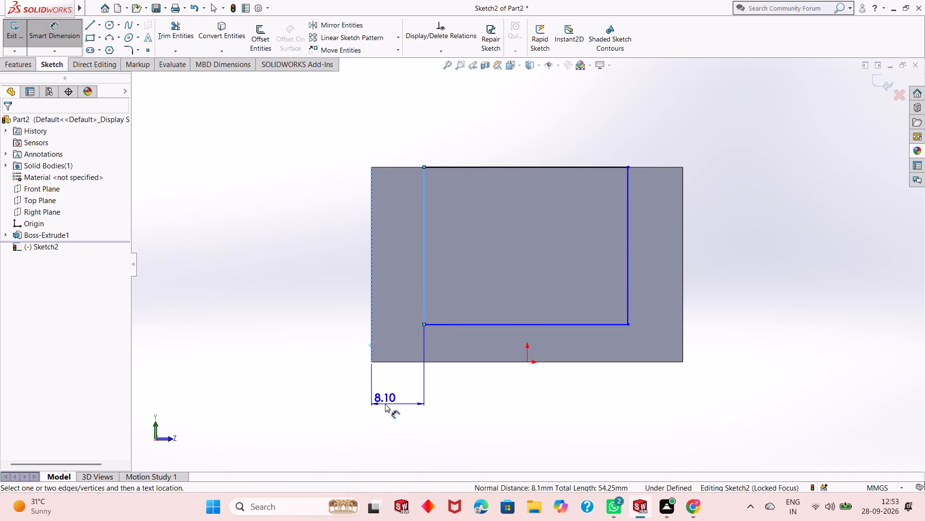
click(385, 404)
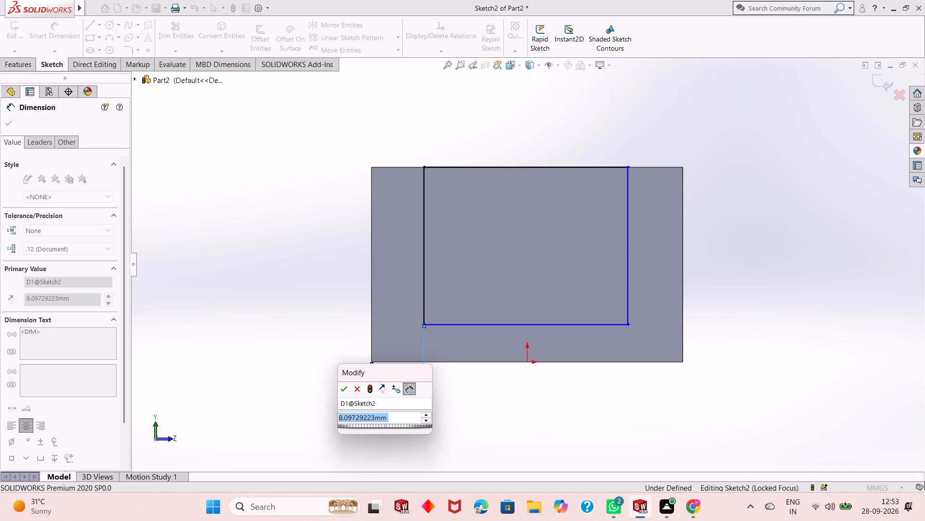
text(10)
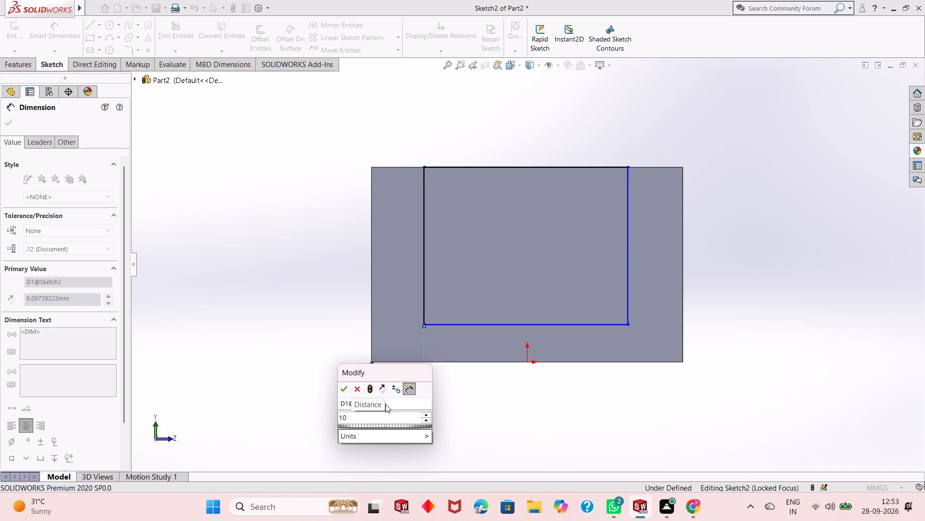
key(5)
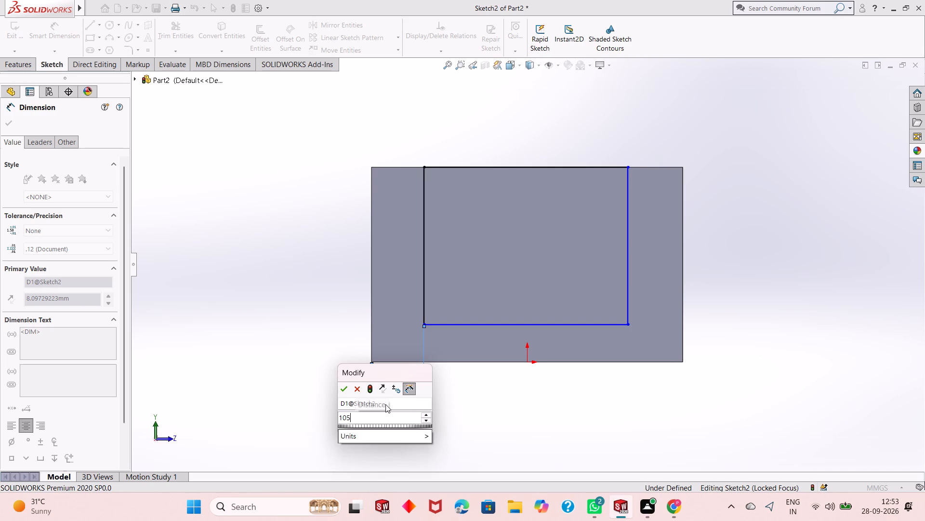
key(BackSpace)
key(BackSpace)
key(BackSpace)
key(5)
key(Return)
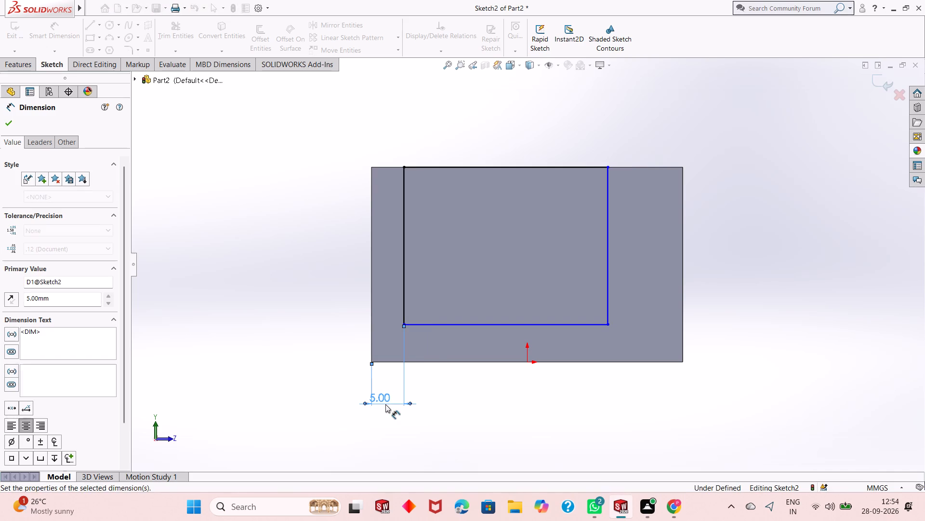
Dimension the rectangle's front vertical side 5 mm from the block's front edge.
click(611, 284)
click(609, 287)
click(684, 268)
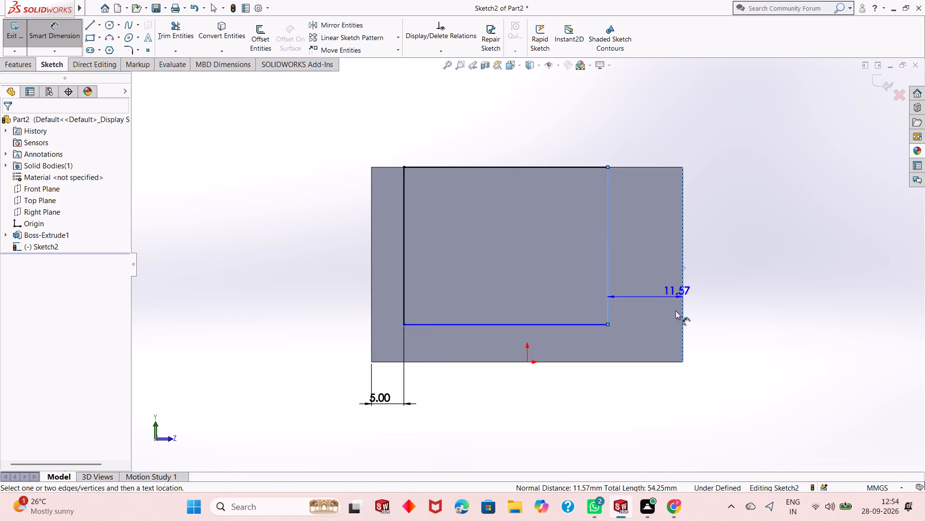
click(673, 417)
key(5)
key(Return)
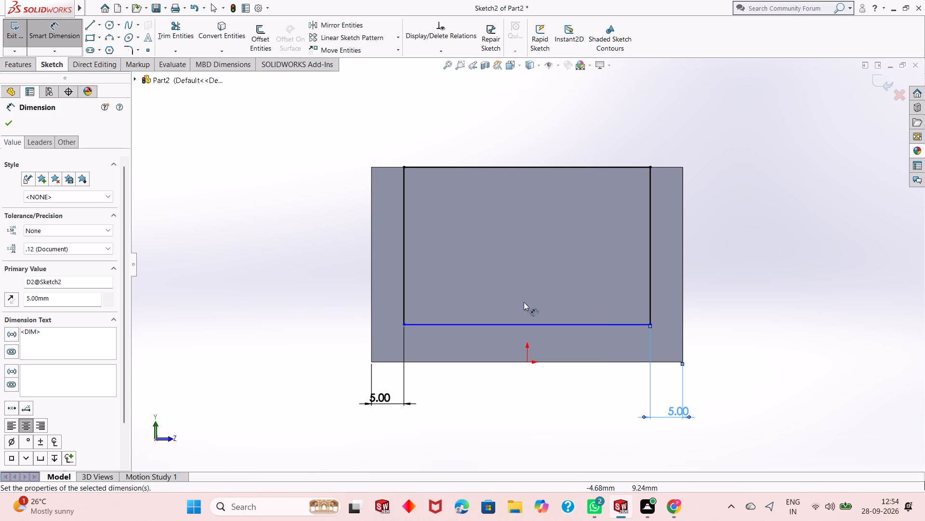
Dimension the rectangle's bottom line 5 mm above the block's bottom edge and finish dimensioning.
click(649, 268)
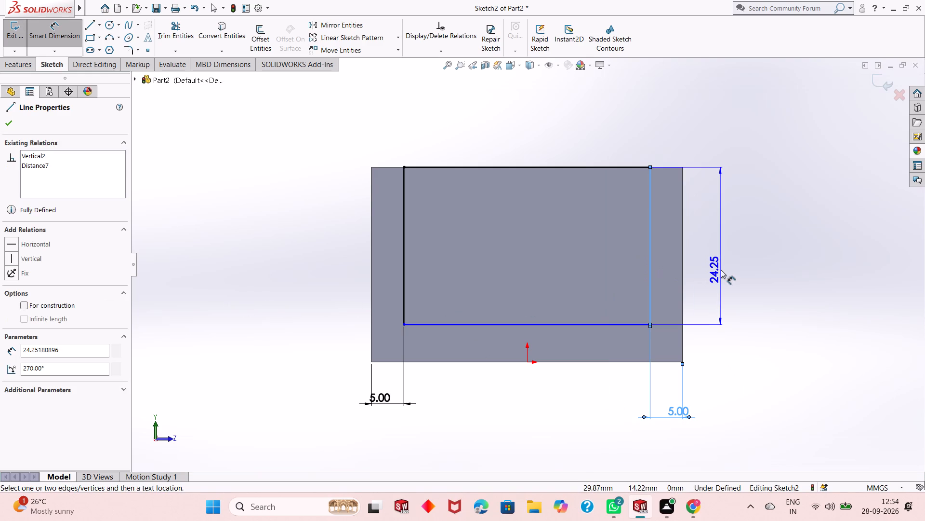
key(Escape)
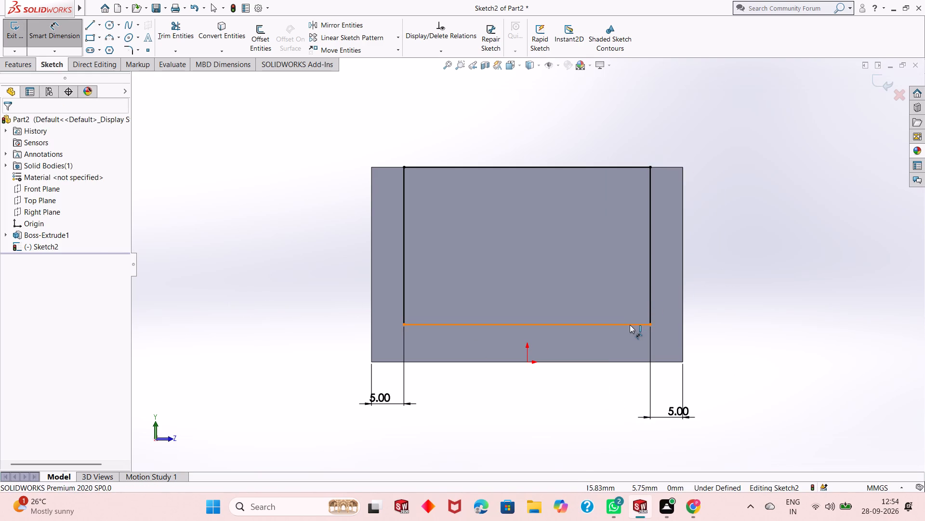
click(630, 325)
click(629, 361)
click(723, 349)
key(5)
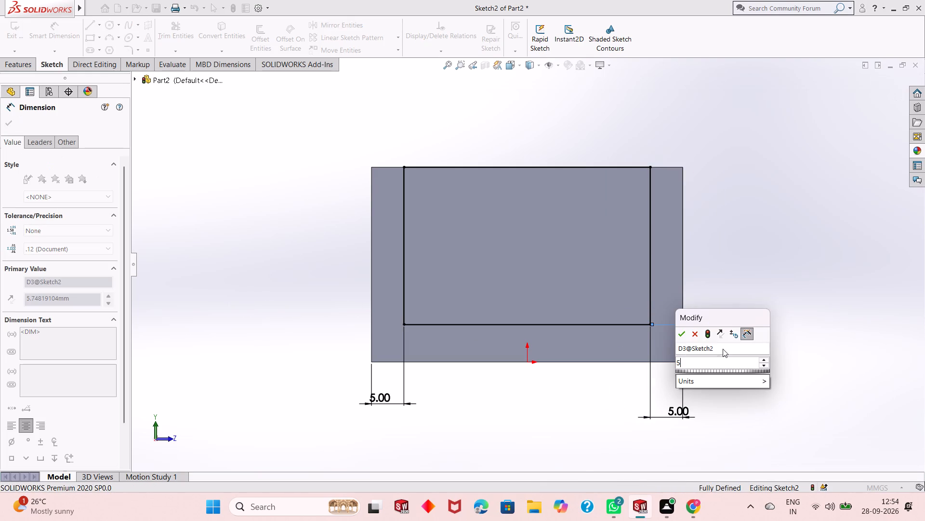
key(Return)
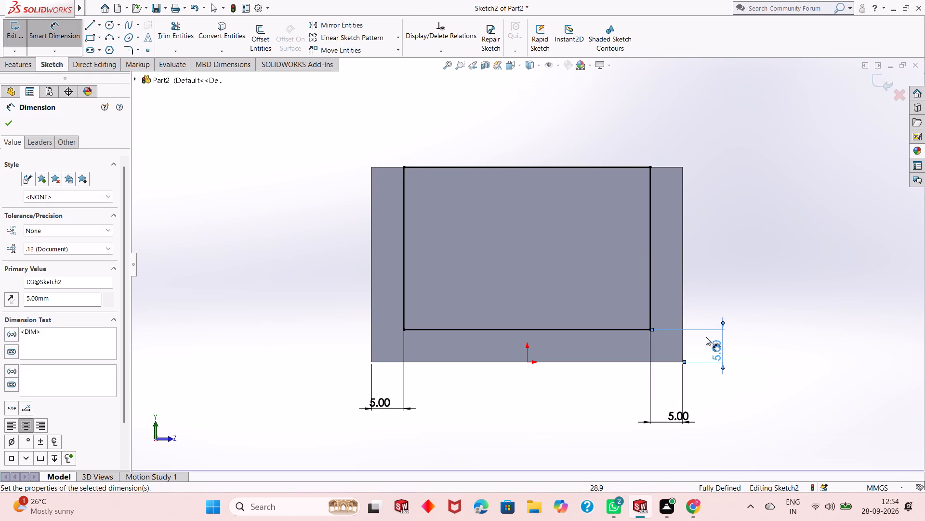
right_click(307, 192)
click(328, 221)
Cut-extrude the rectangular profile with the Through All end condition along the block's length.
scroll(535, 274, up, 1)
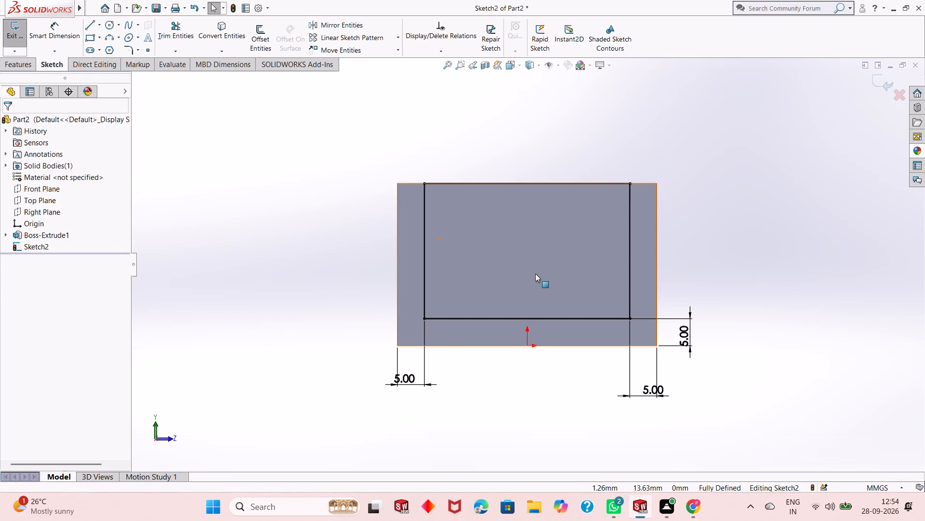
scroll(535, 274, up, 1)
scroll(535, 274, down, 2)
scroll(535, 274, up, 1)
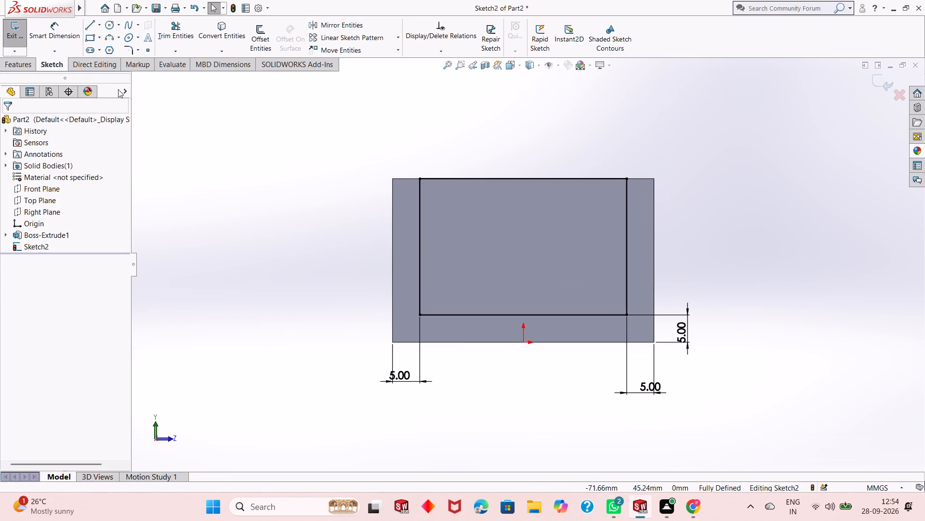
click(26, 67)
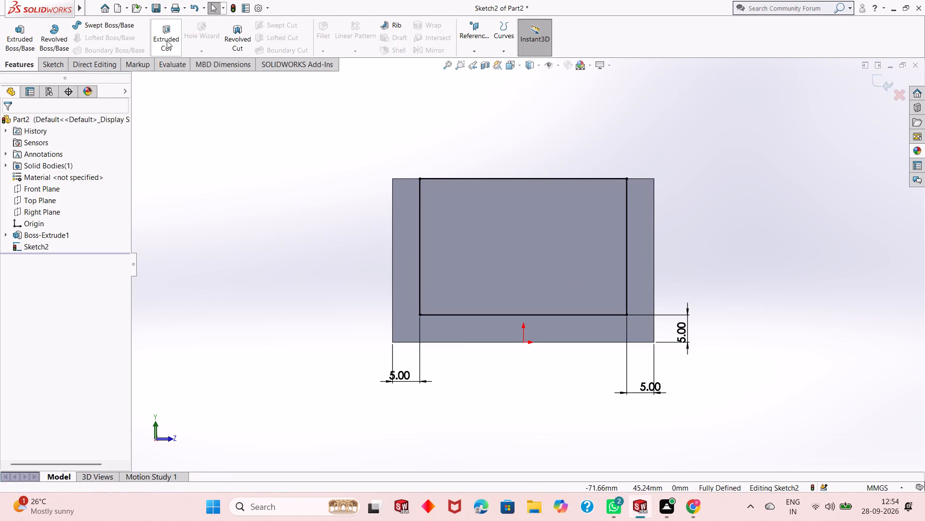
click(166, 41)
middle_drag(760, 266, 723, 293)
scroll(378, 296, up, 3)
scroll(543, 197, down, 2)
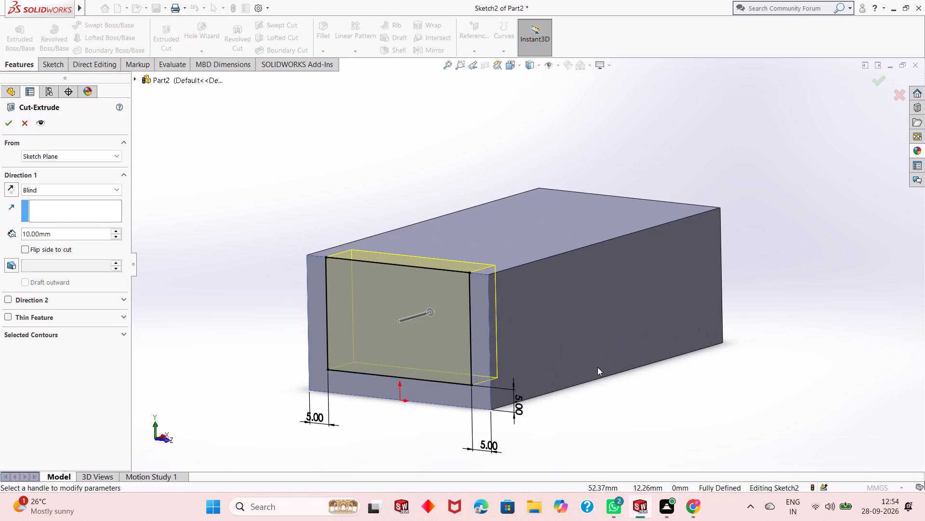
middle_drag(599, 375, 590, 410)
scroll(562, 384, up, 1)
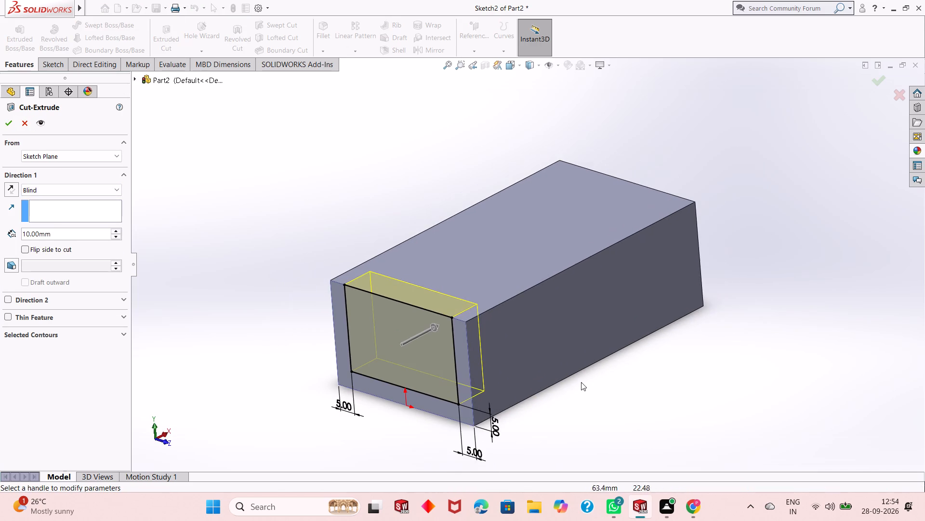
middle_drag(584, 388, 575, 384)
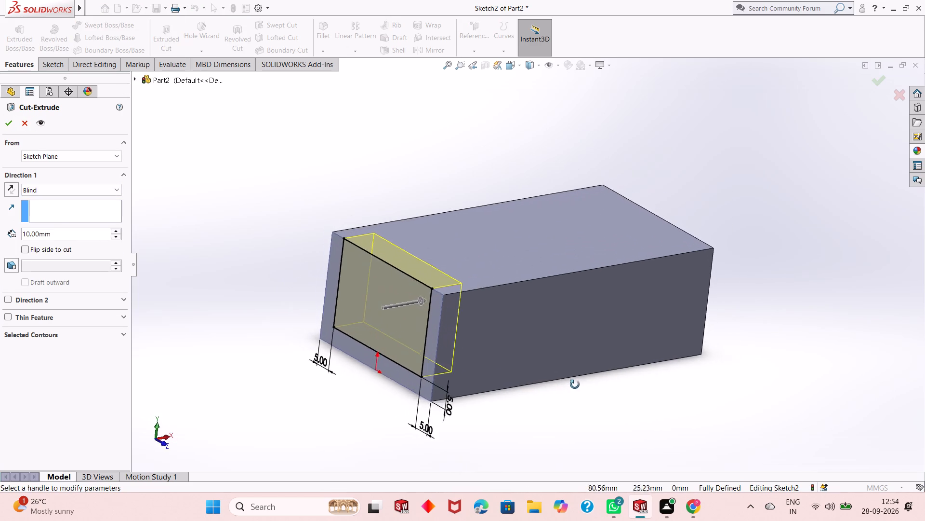
middle_drag(575, 384, 570, 438)
scroll(566, 318, down, 1)
scroll(559, 316, up, 1)
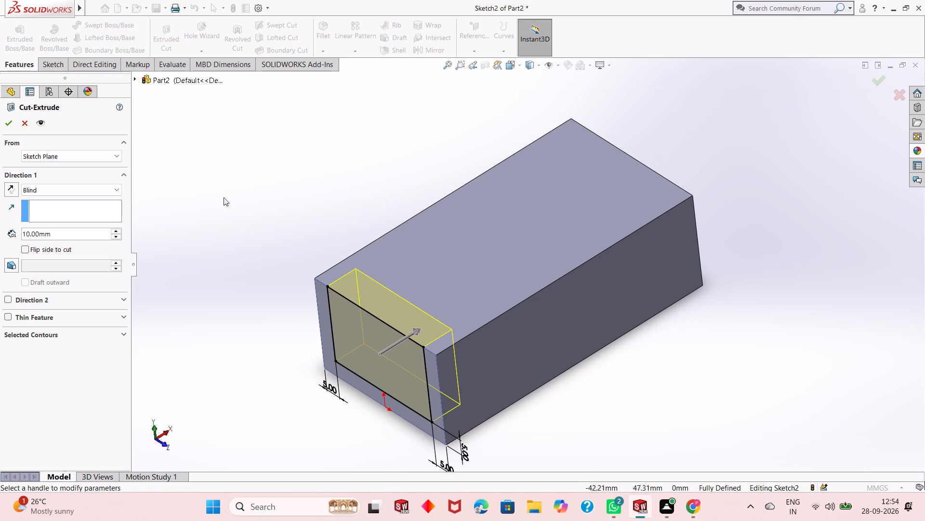
click(53, 192)
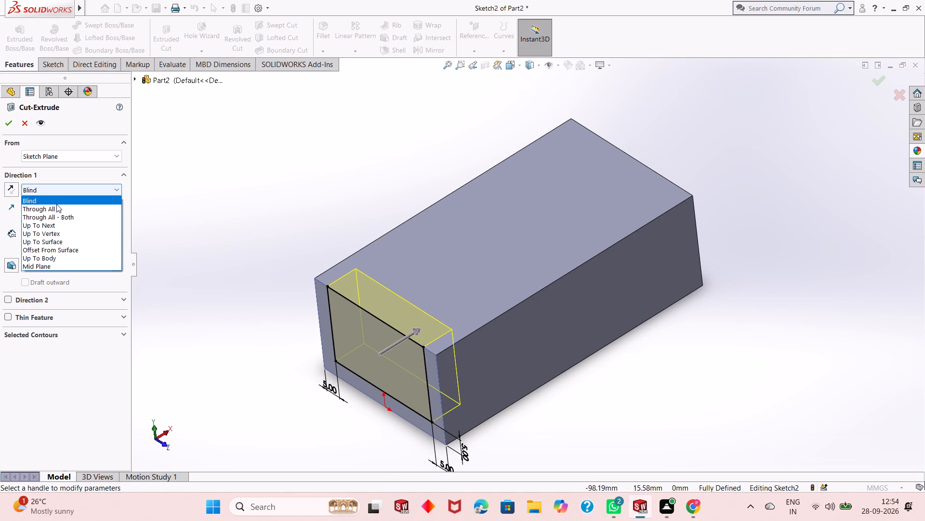
click(58, 207)
click(10, 123)
click(253, 200)
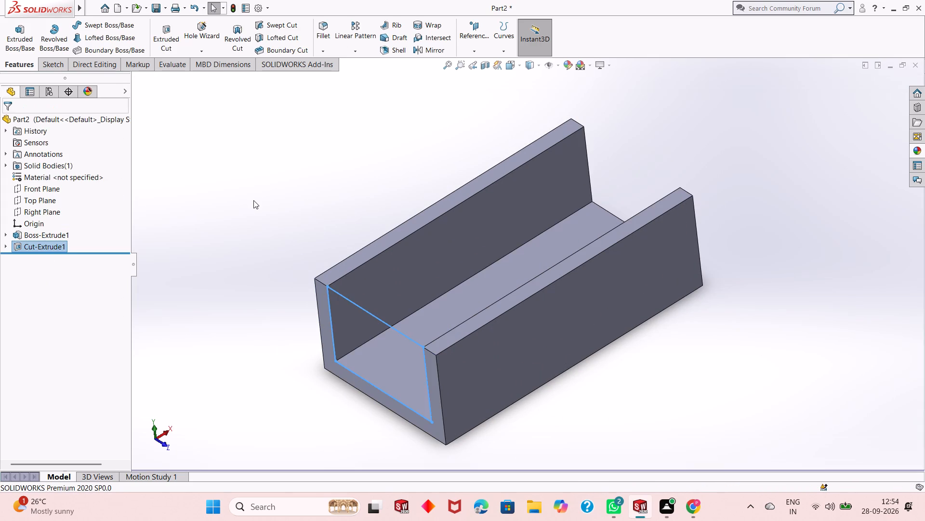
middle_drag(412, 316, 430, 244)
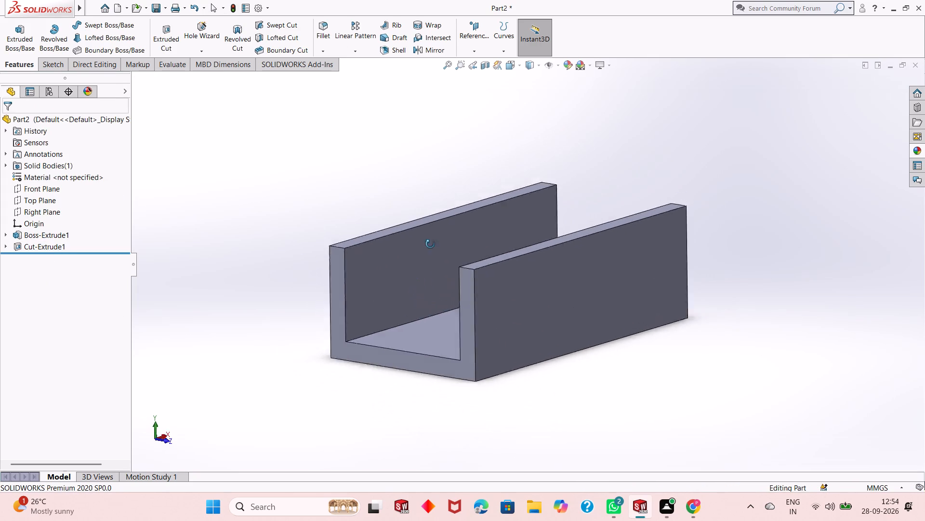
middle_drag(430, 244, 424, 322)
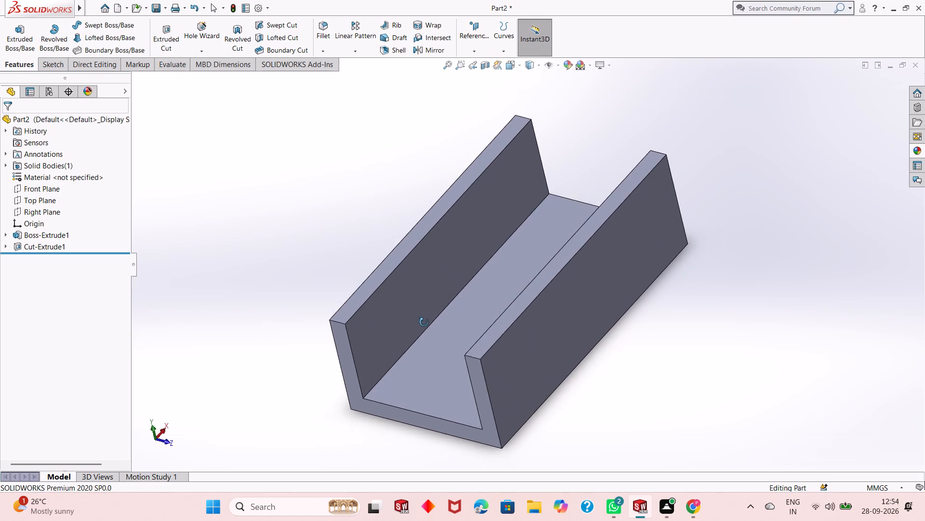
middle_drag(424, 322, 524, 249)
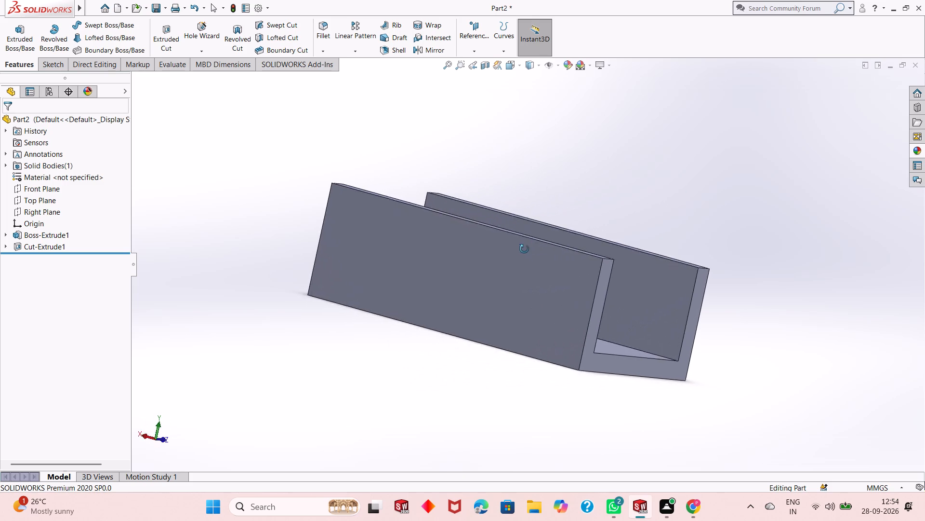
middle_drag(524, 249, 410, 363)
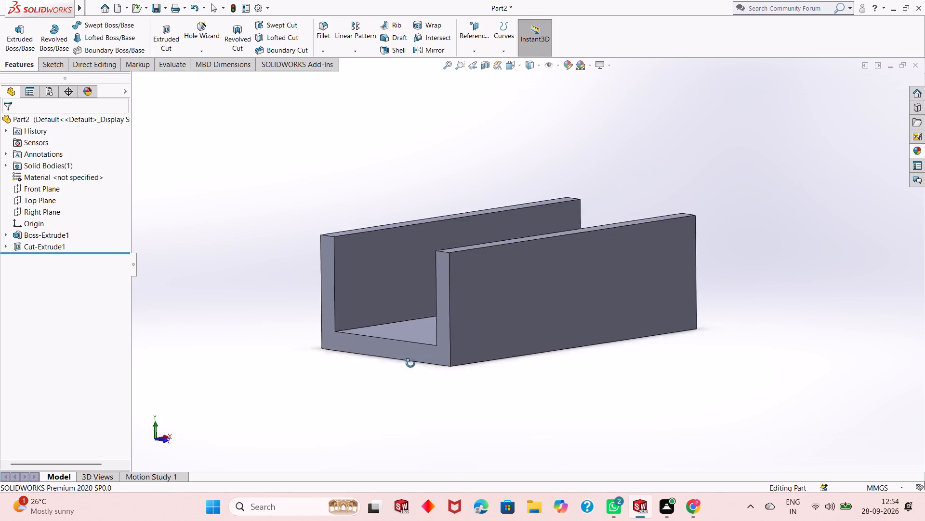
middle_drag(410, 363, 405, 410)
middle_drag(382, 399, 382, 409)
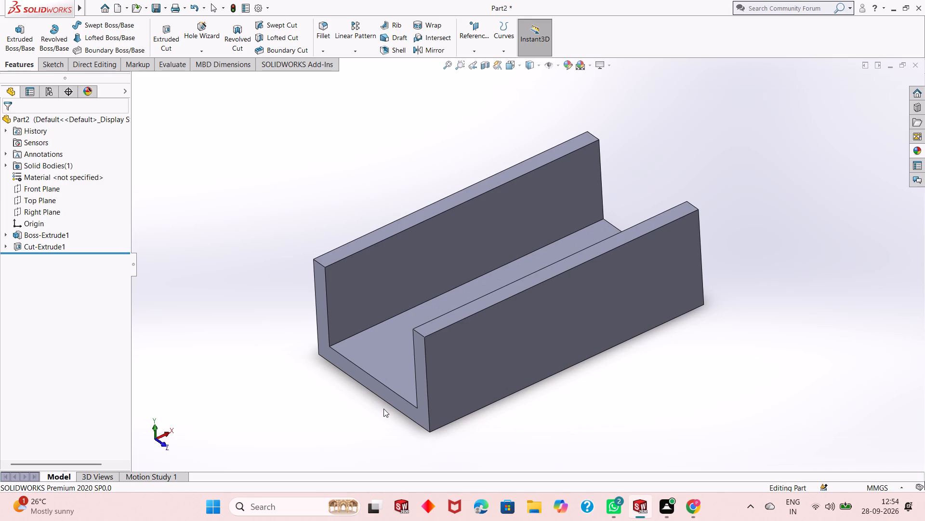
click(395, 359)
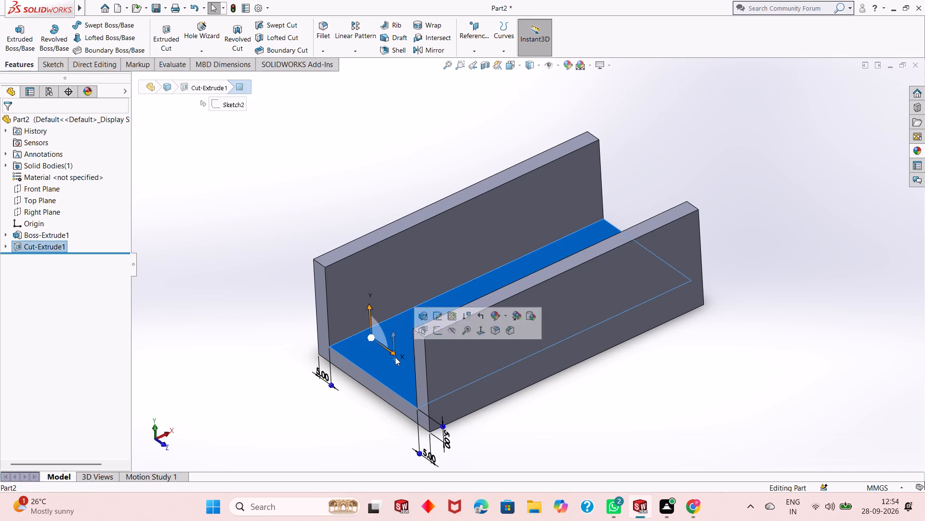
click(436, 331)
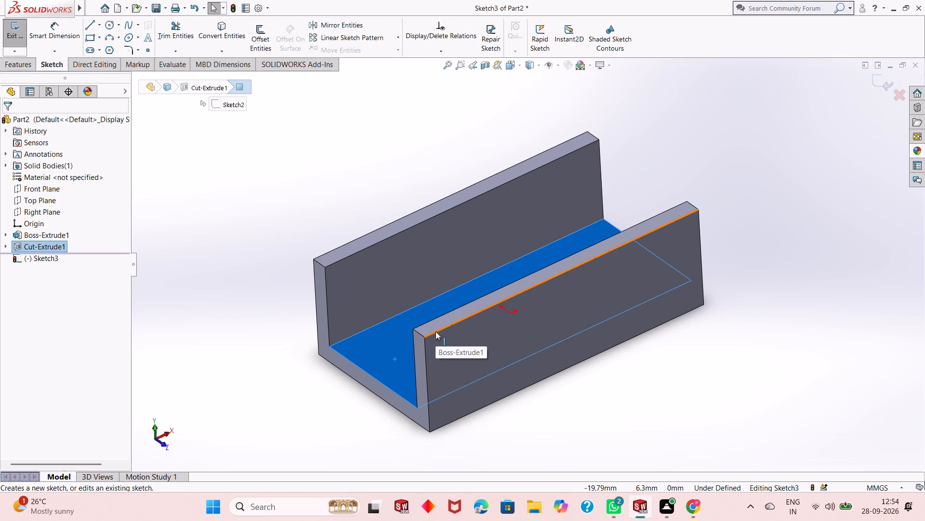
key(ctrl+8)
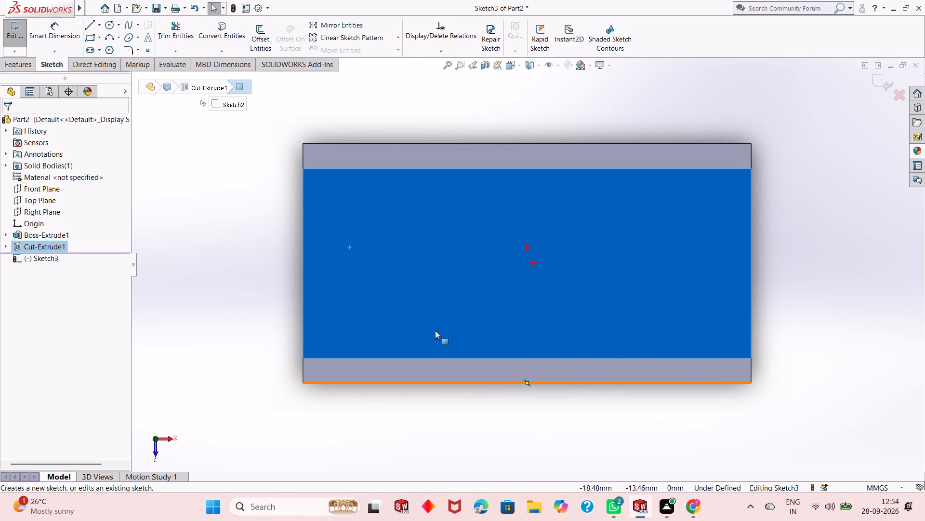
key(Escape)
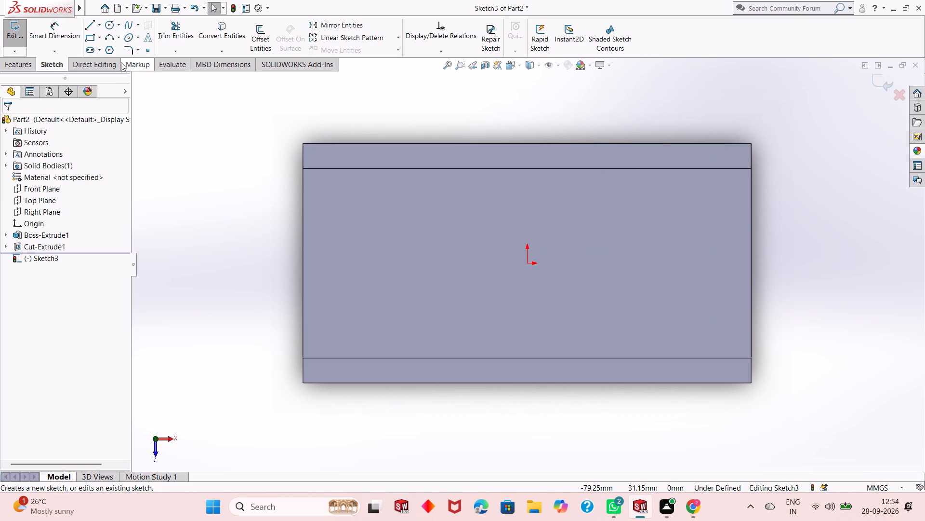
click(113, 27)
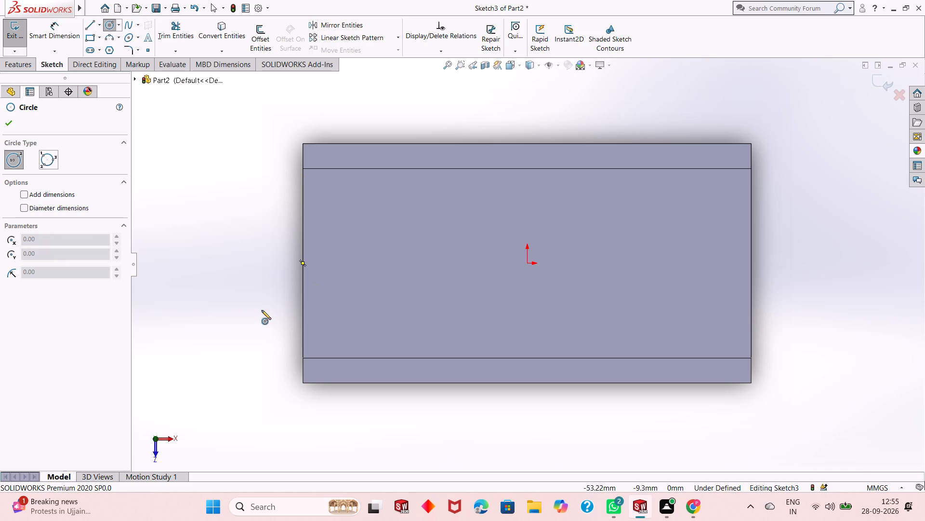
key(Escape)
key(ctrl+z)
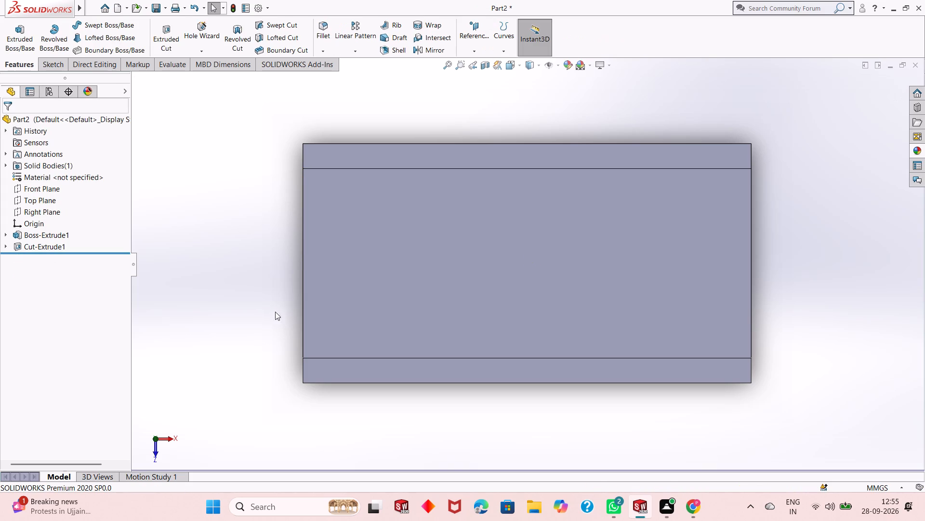
Start a sketch on the channel's flat underside face and view it face-on.
middle_drag(281, 313, 407, 246)
click(537, 261)
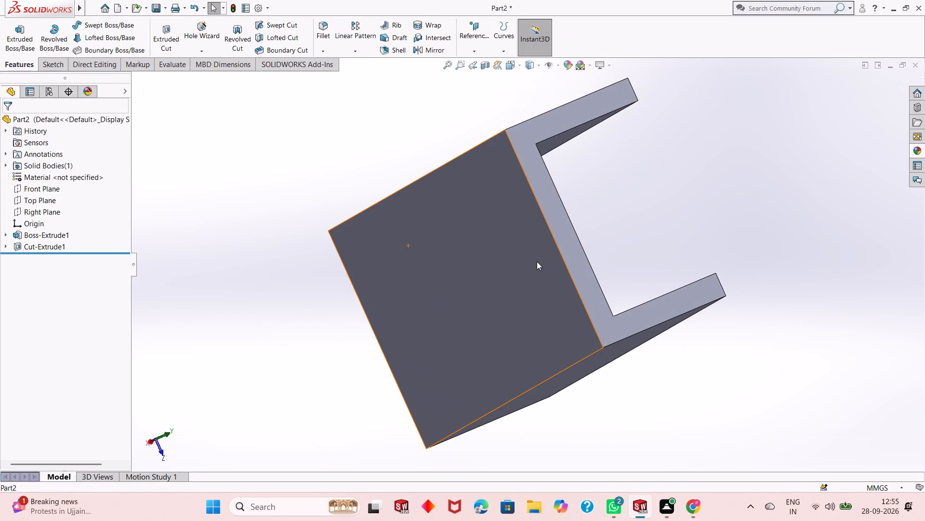
click(579, 233)
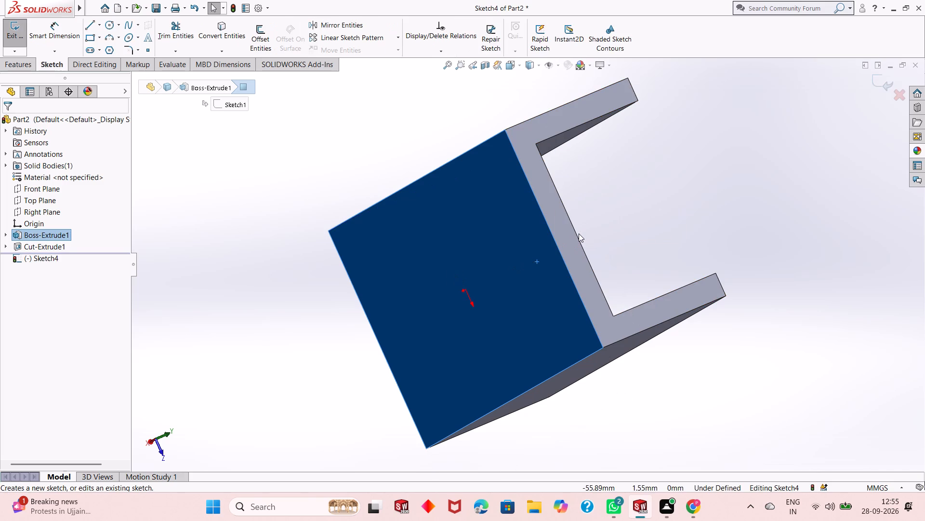
key(ctrl+8)
scroll(579, 233, up, 1)
click(224, 297)
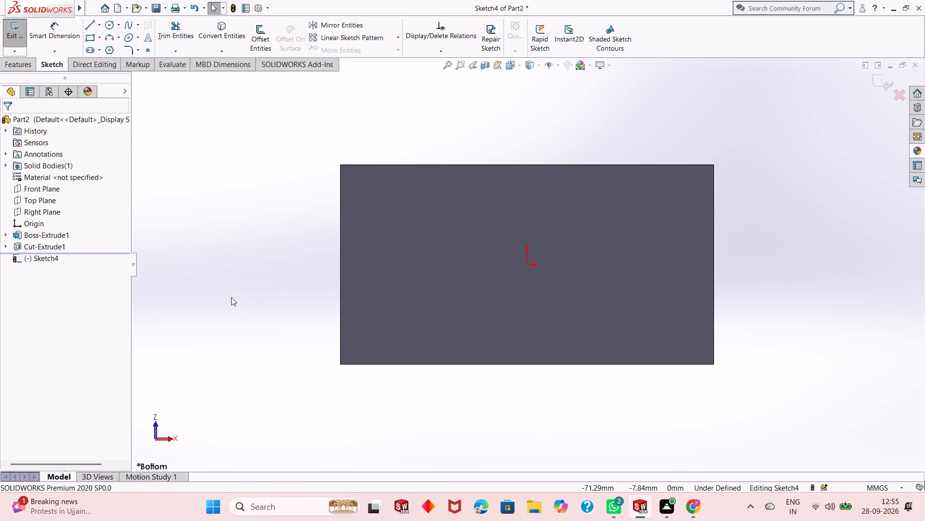
Sketch two concentric circles of about 17 mm and 10 mm radius centred on the midpoint of the underside's left short edge.
click(110, 25)
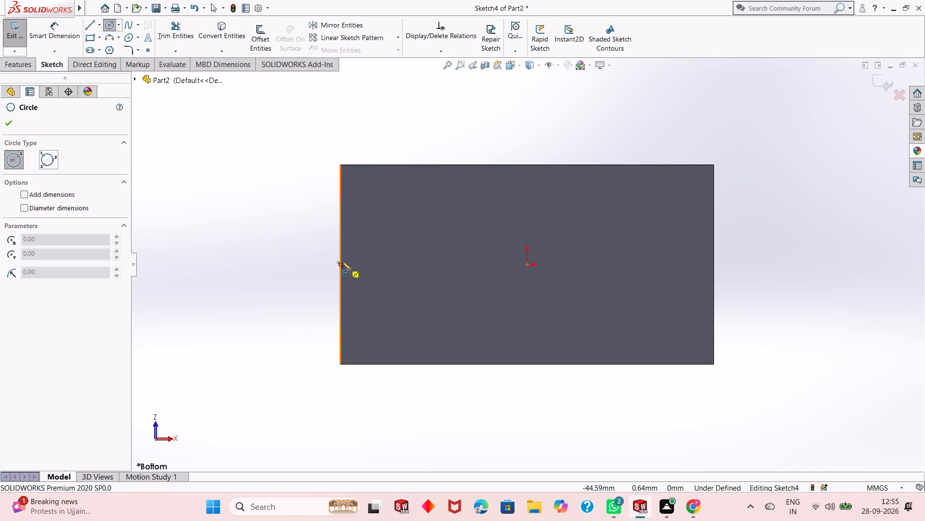
click(340, 264)
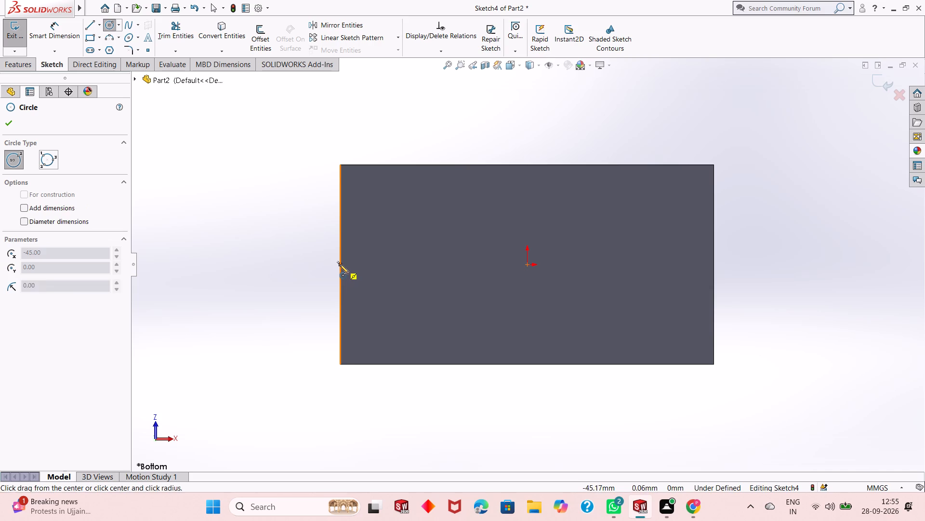
click(410, 257)
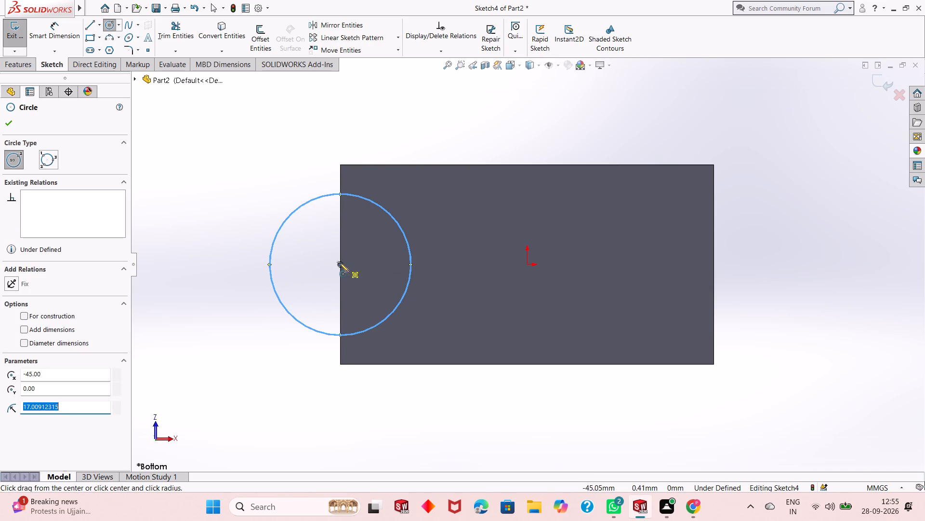
click(338, 263)
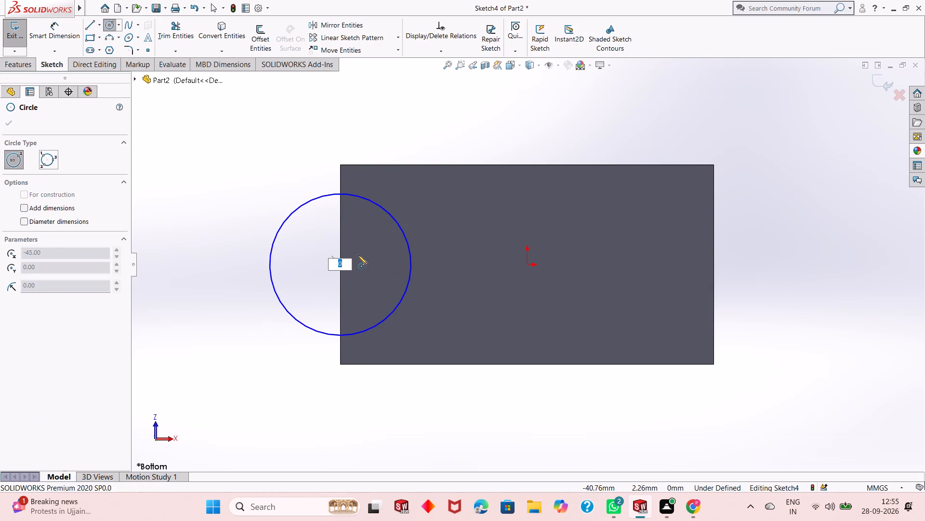
key(Escape)
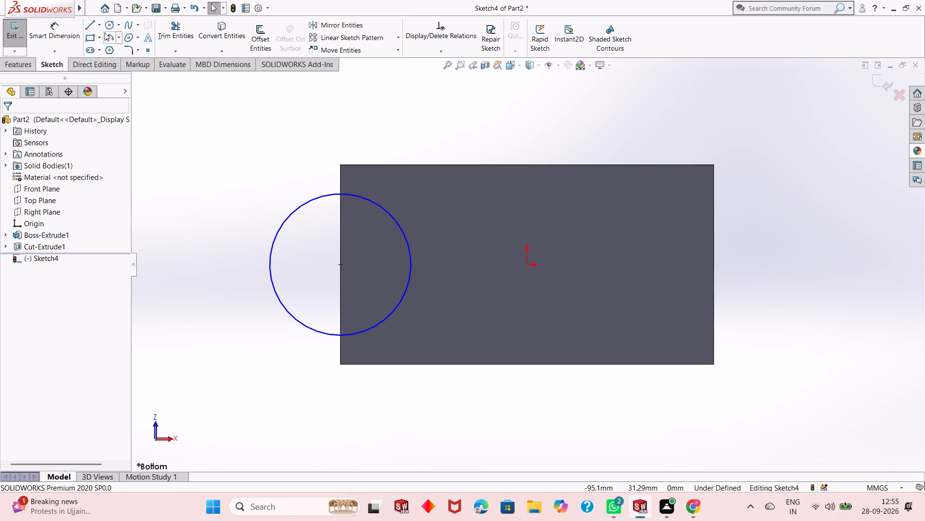
click(107, 27)
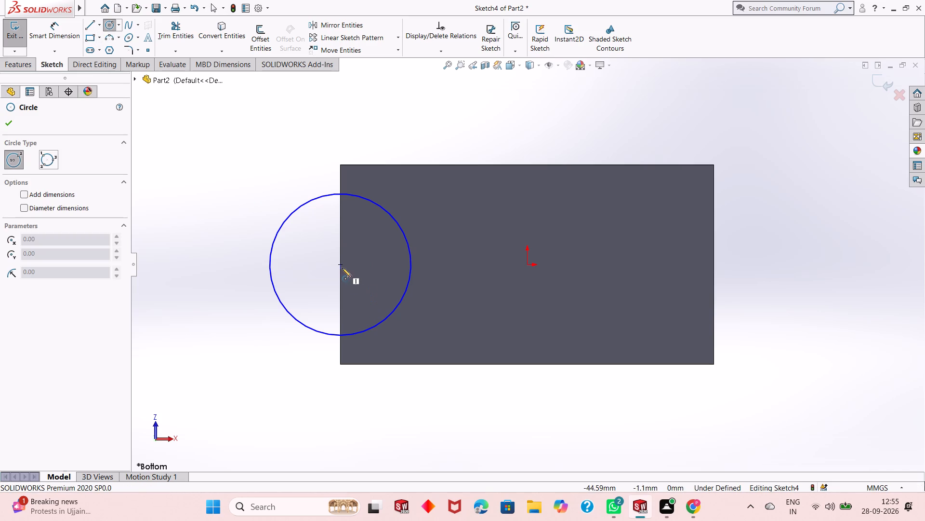
click(342, 264)
click(377, 244)
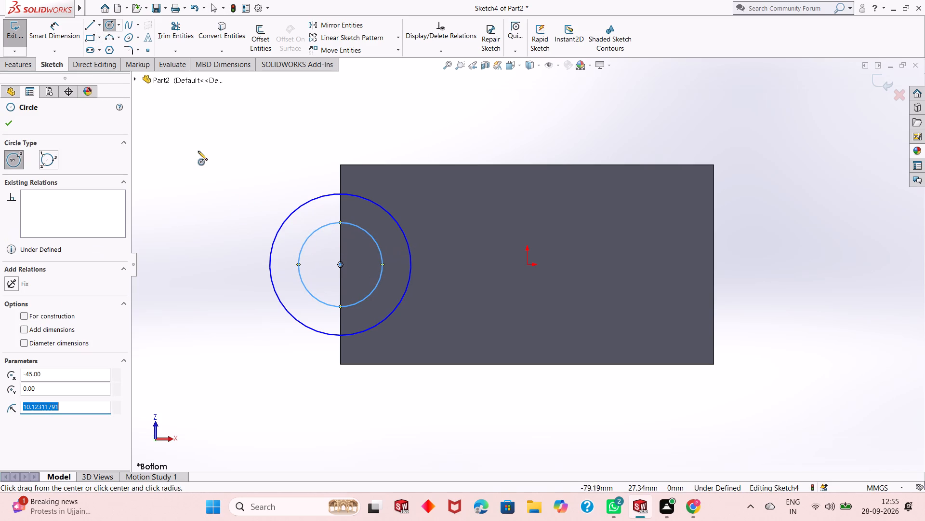
right_click(198, 151)
click(233, 157)
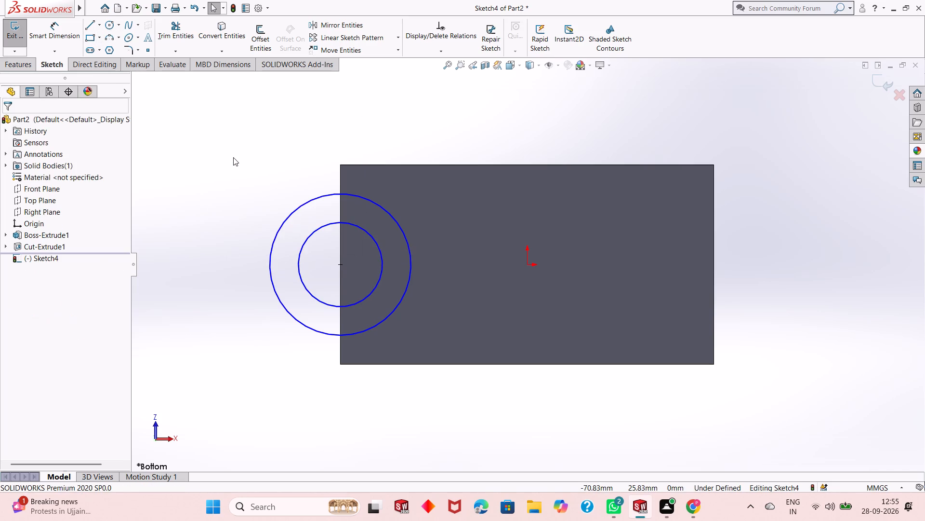
Dimension the outer circle to a 30 mm diameter.
click(61, 26)
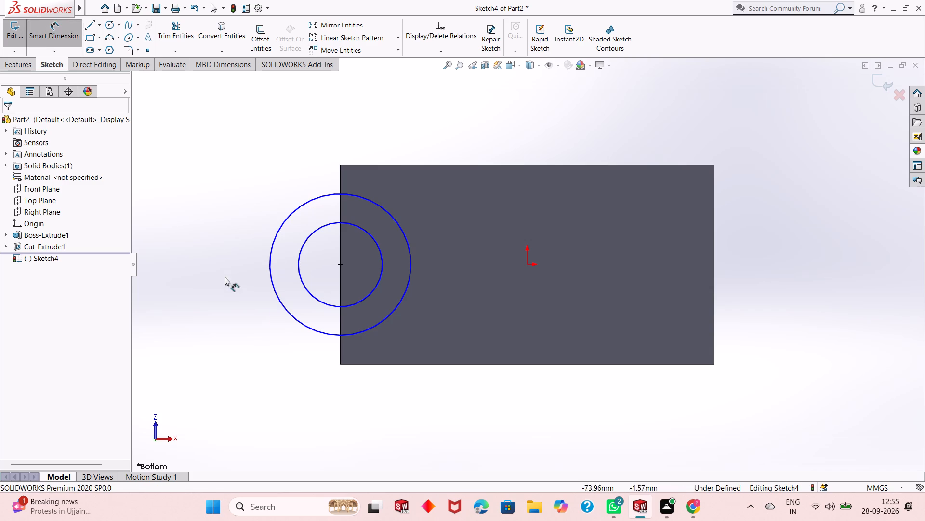
click(289, 320)
drag(299, 321, 299, 322)
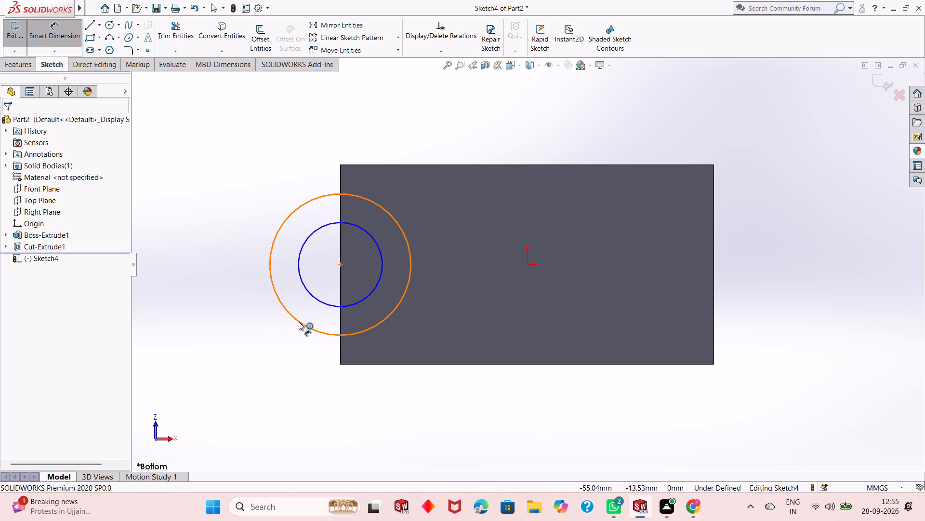
drag(299, 322, 294, 329)
click(261, 412)
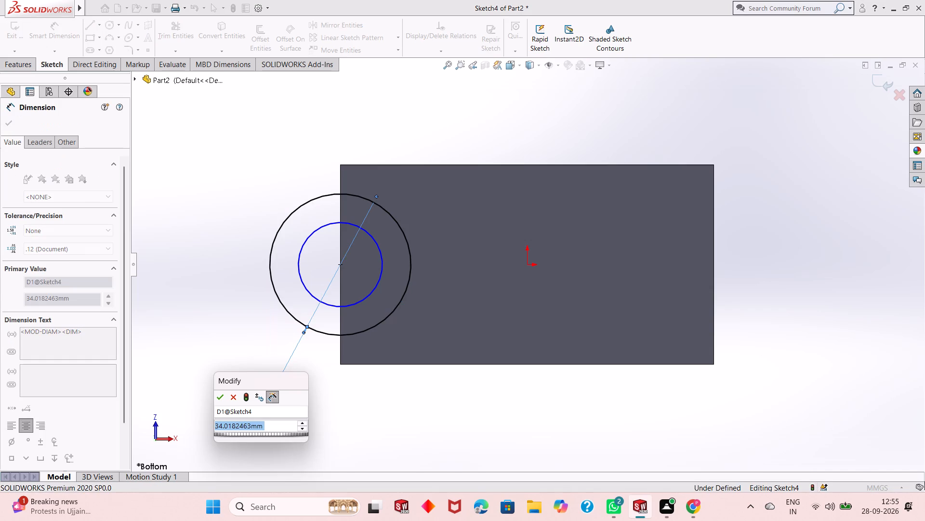
text(30)
key(Return)
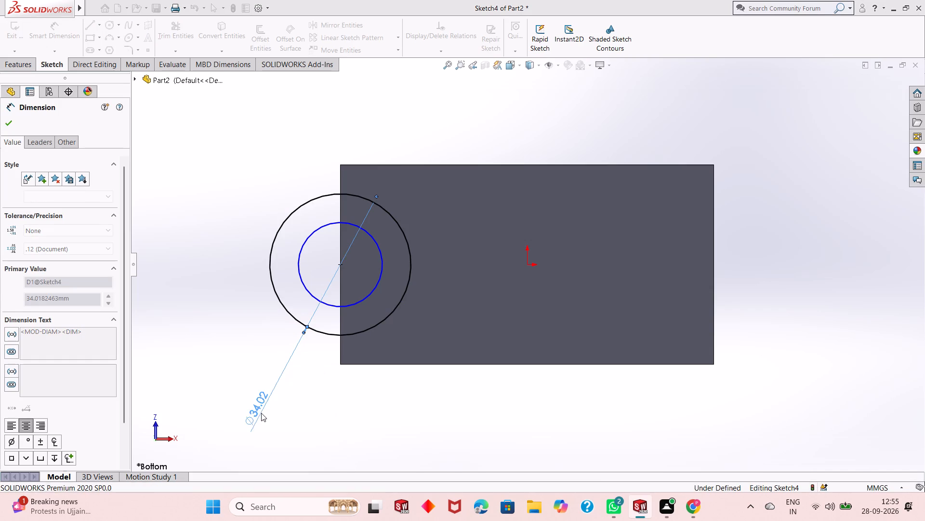
Dimension the inner circle to an 18 mm diameter.
click(347, 304)
click(182, 392)
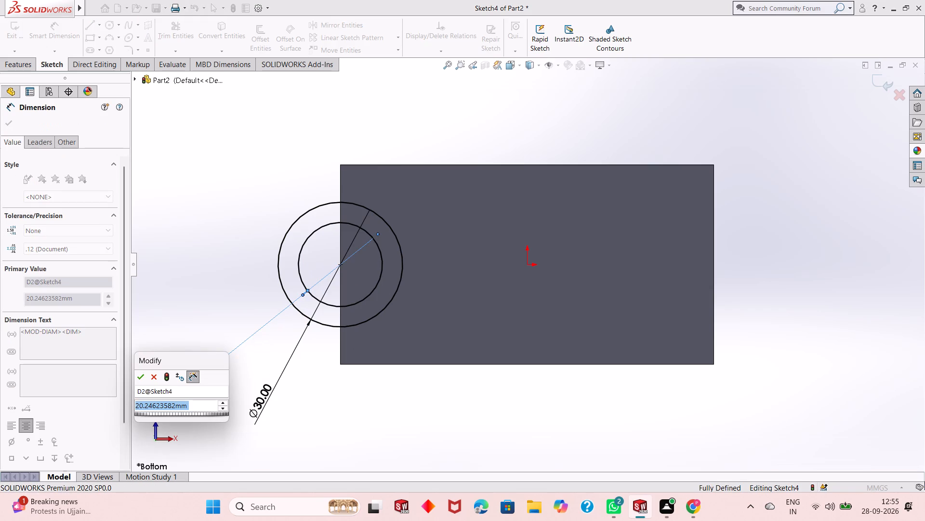
text(18)
key(Return)
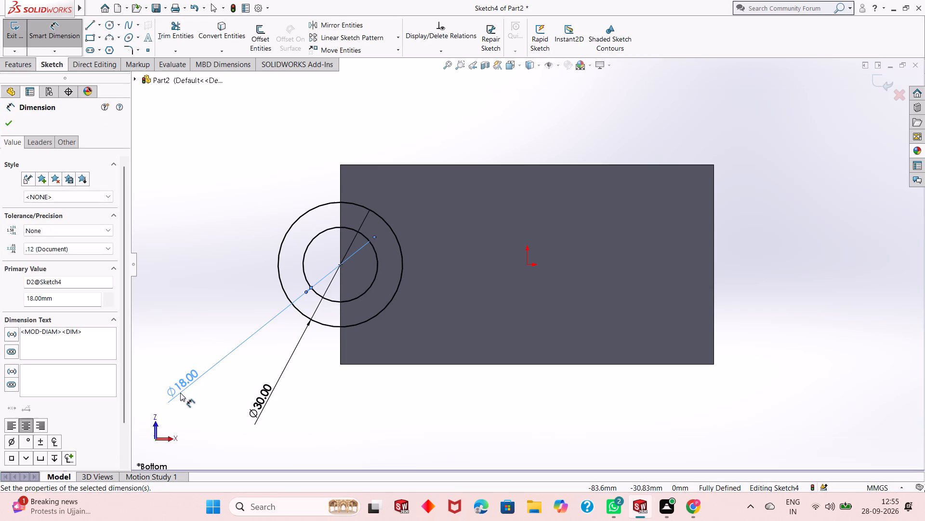
Examine from several angles how the two circles sit against the channel's end, base and side walls.
middle_drag(326, 175, 436, 421)
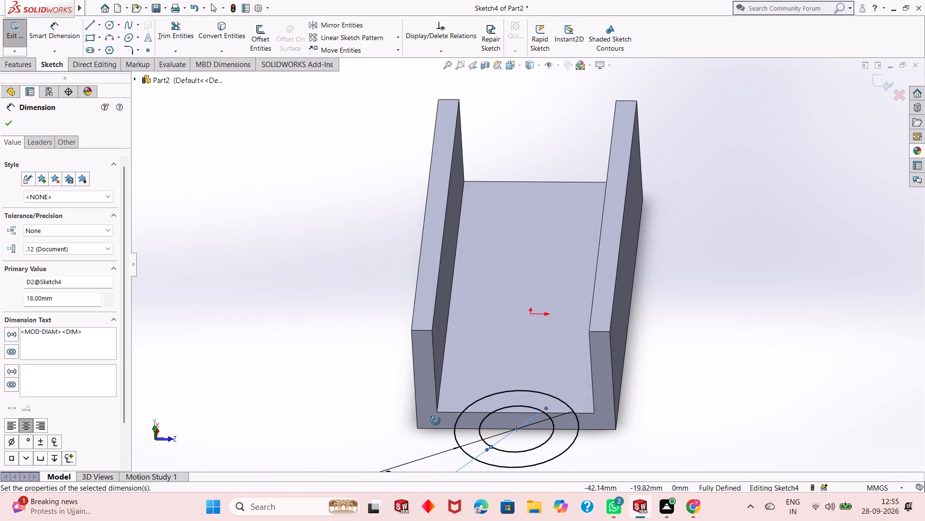
middle_drag(436, 421, 436, 421)
scroll(525, 428, down, 4)
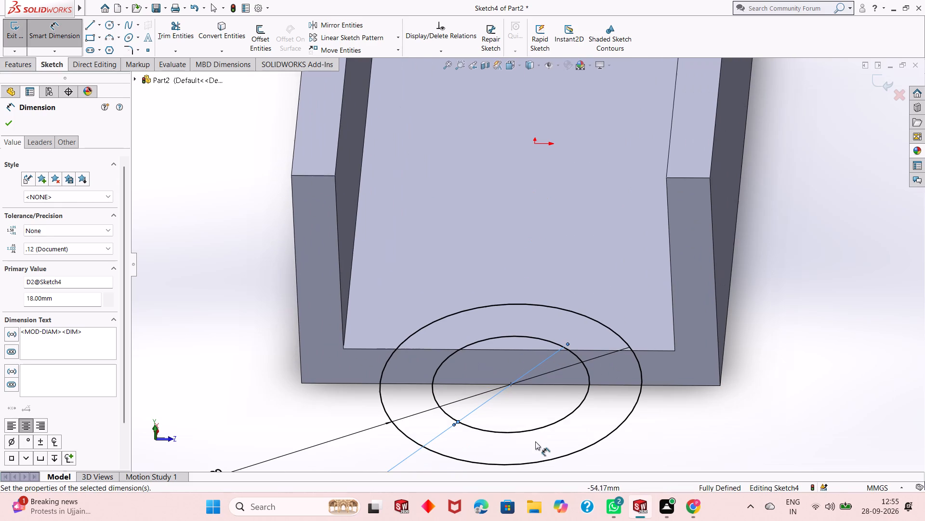
middle_drag(544, 444, 532, 379)
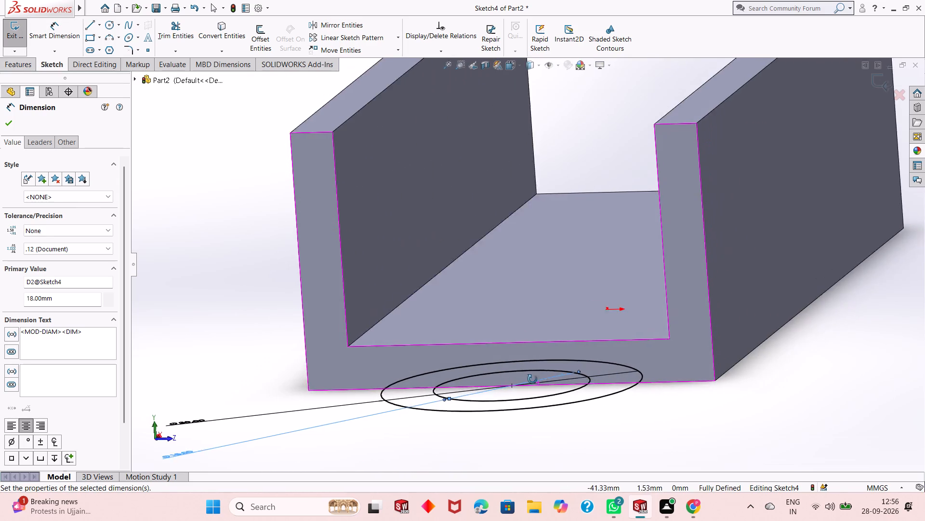
middle_drag(532, 379, 507, 419)
scroll(430, 385, down, 2)
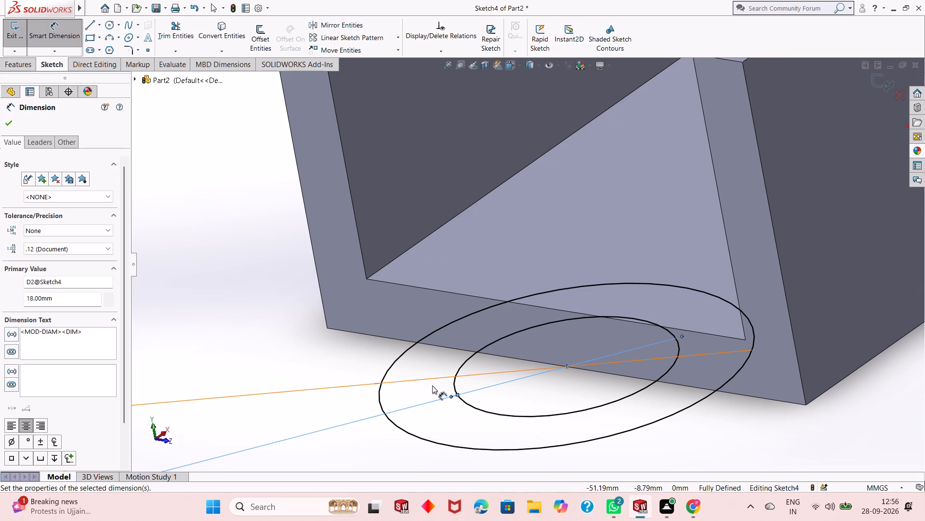
key(Left)
key(Left)
key(Left)
key(Left)
key(Left)
key(Left)
key(Left)
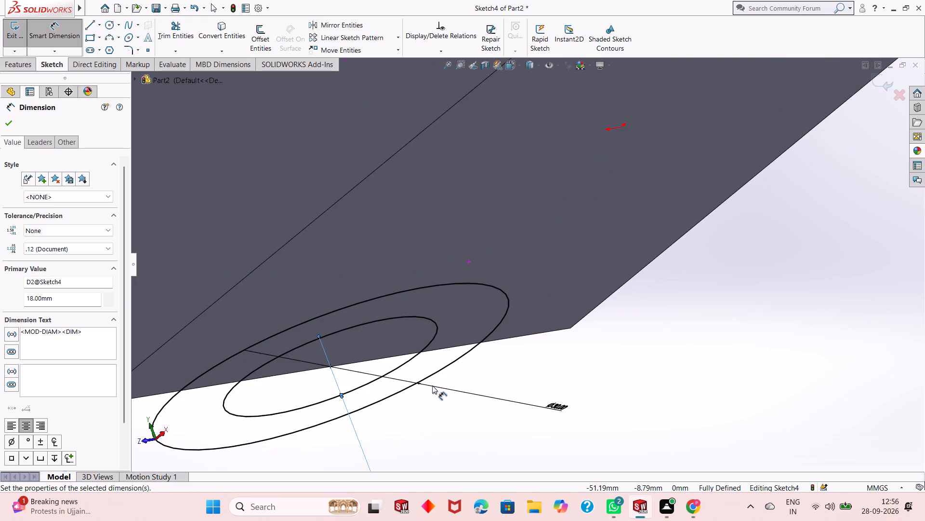
key(Left)
key(Left)
key(Right)
key(Right)
scroll(432, 385, up, 2)
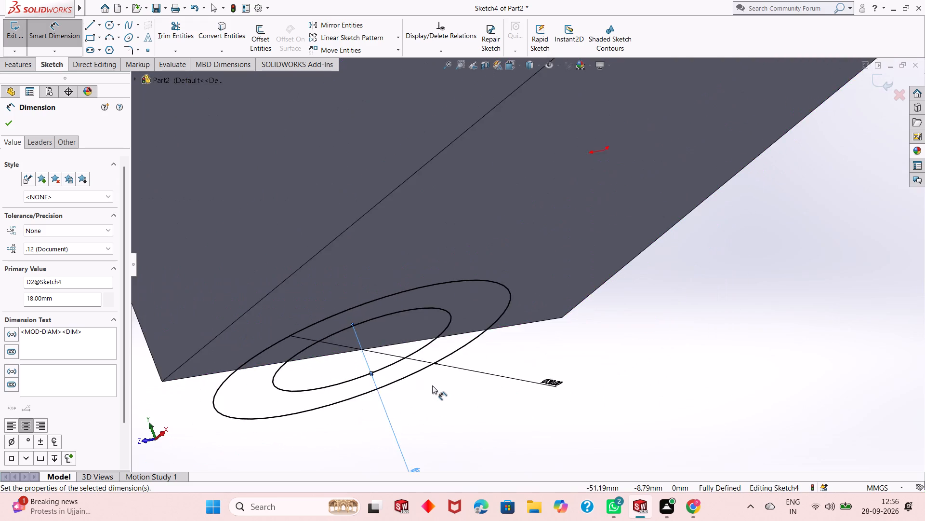
scroll(432, 385, up, 4)
key(Right)
key(Right)
key(Right)
key(Right)
key(Right)
key(Right)
key(Right)
key(Right)
key(Right)
key(Right)
key(Right)
key(Right)
key(Right)
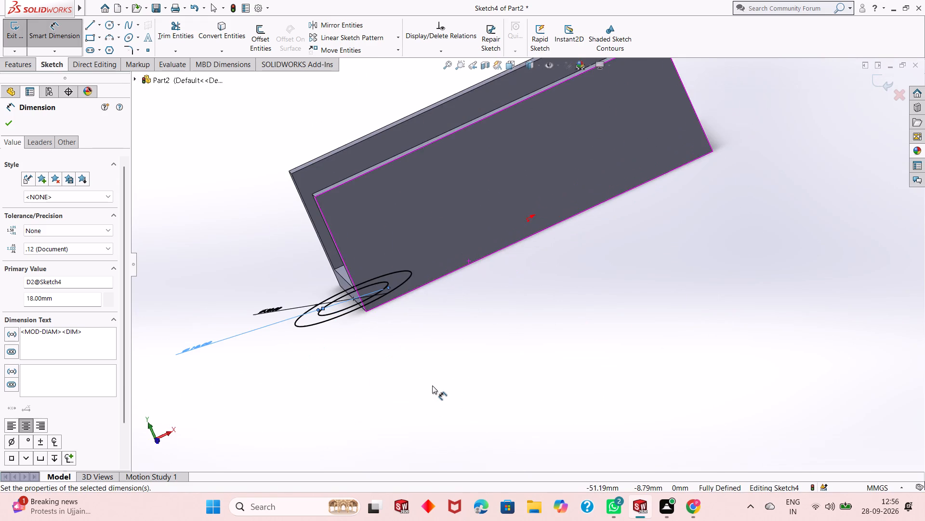
key(Up)
key(Up)
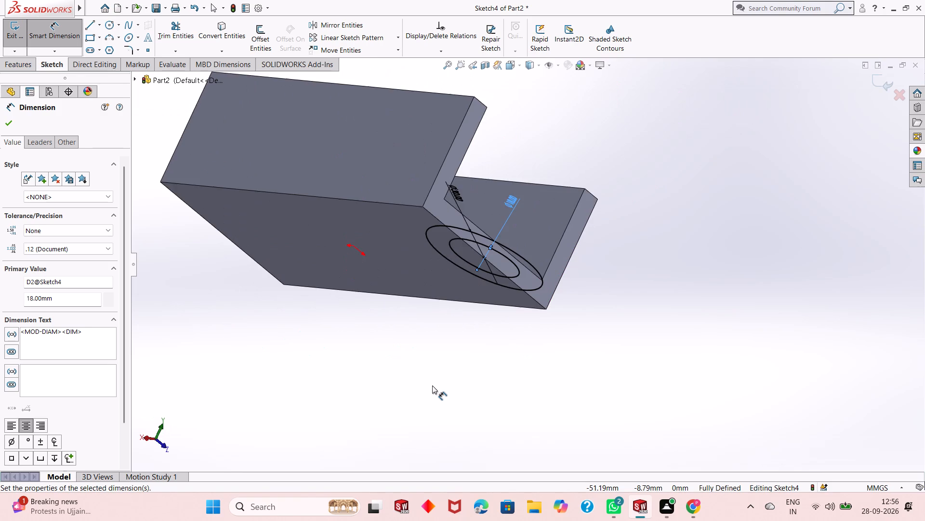
scroll(432, 385, up, 1)
scroll(447, 344, up, 1)
middle_drag(435, 291, 453, 365)
scroll(450, 344, up, 2)
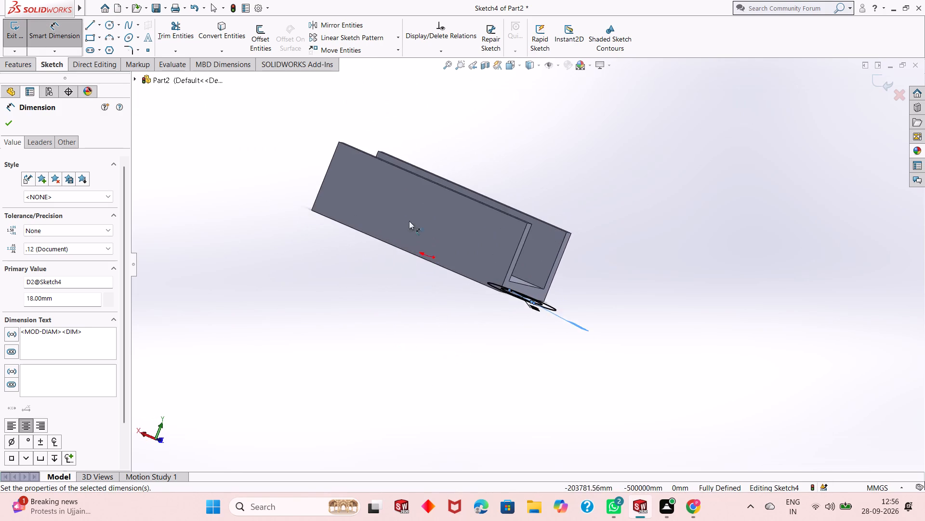
scroll(392, 203, down, 3)
middle_drag(457, 364, 416, 411)
scroll(439, 365, up, 2)
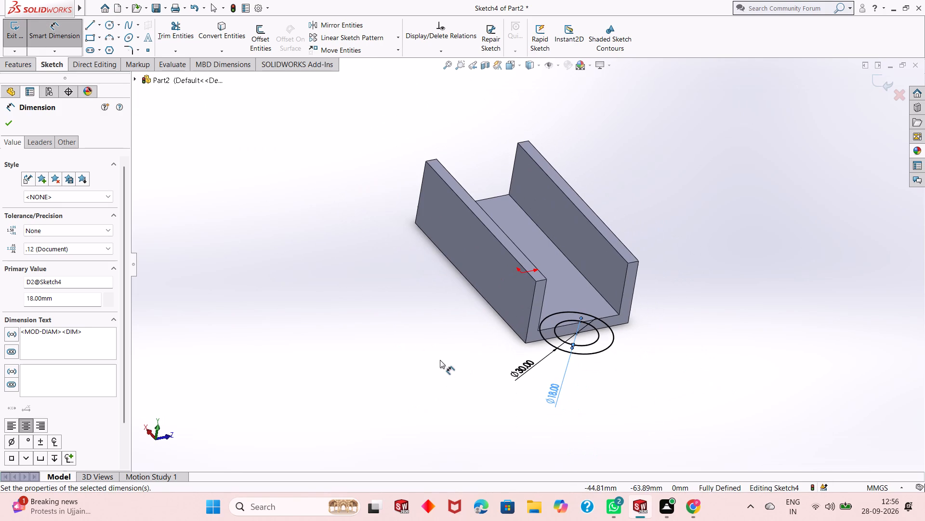
Draw a 30 mm line along the block's end edge, joining the outer circle's two opposite quadrant points.
key(ctrl+8)
scroll(479, 226, down, 3)
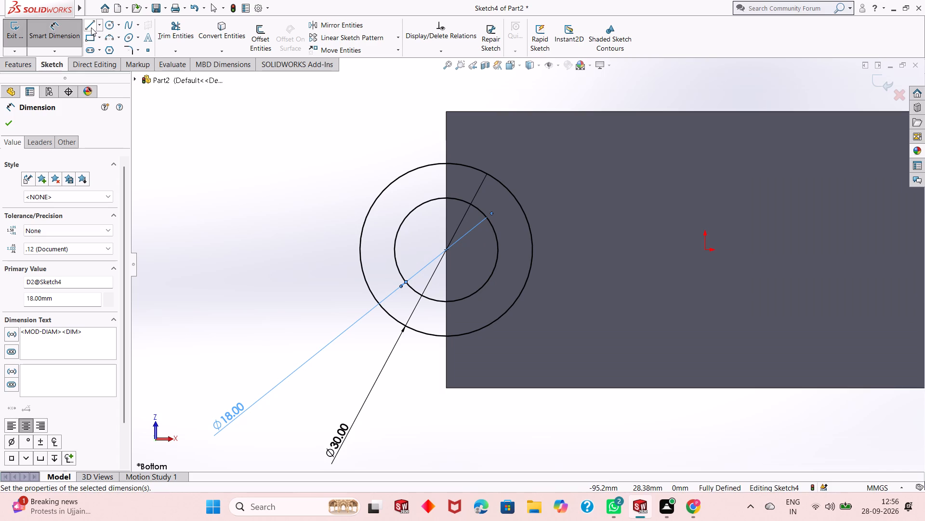
click(91, 27)
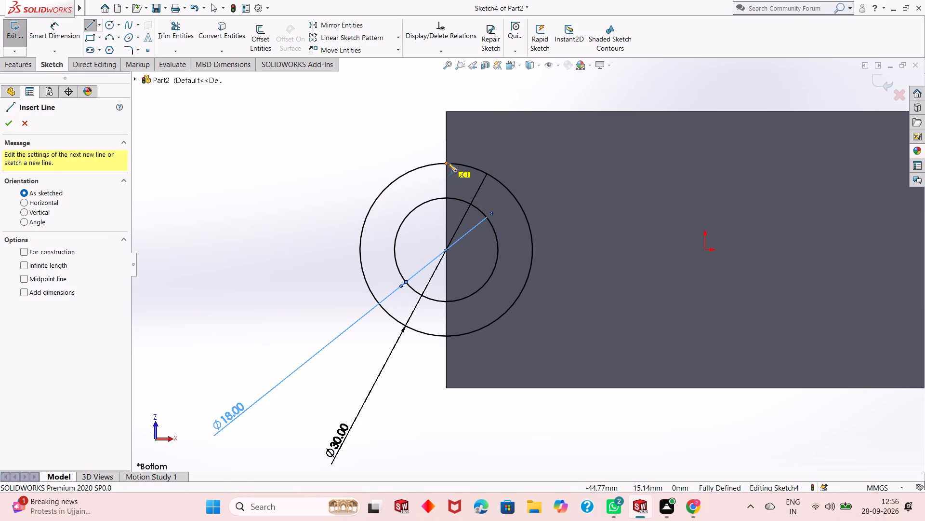
click(448, 163)
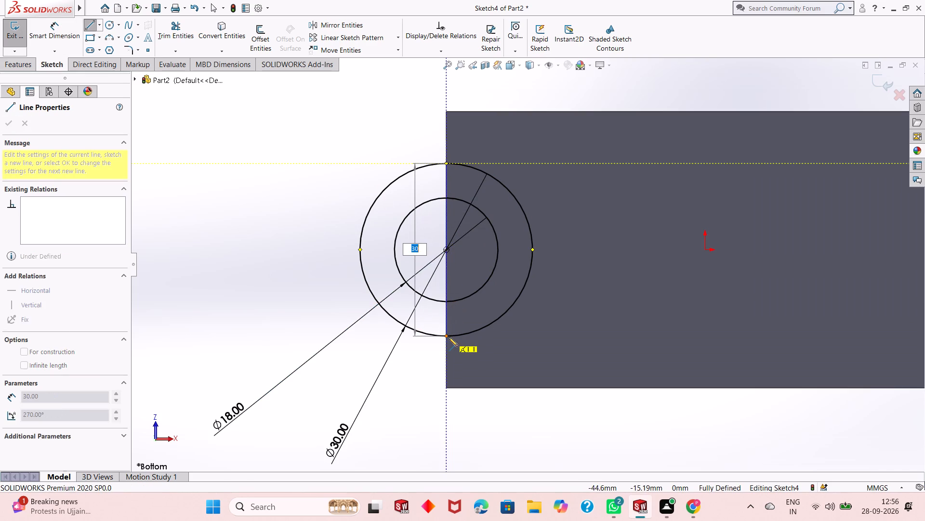
click(448, 337)
right_click(314, 249)
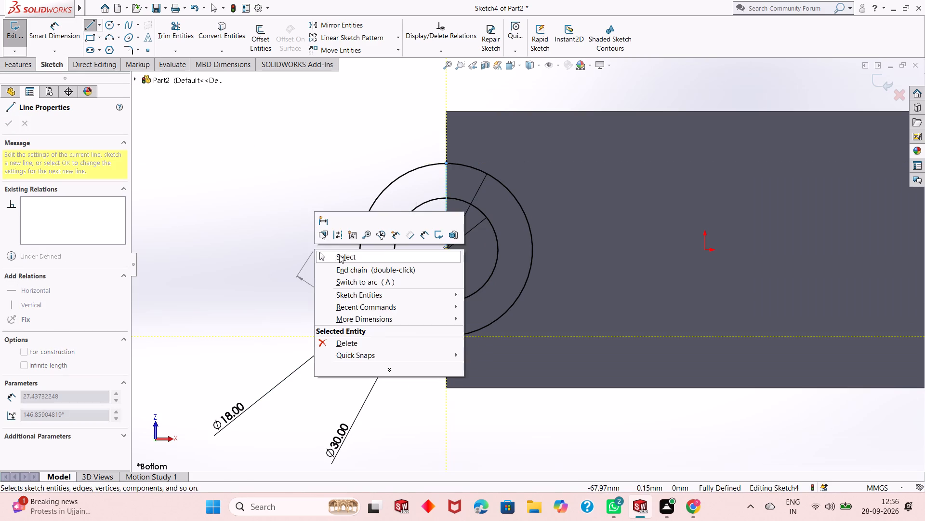
click(339, 255)
Trim away the halves of both circles that lie outside the block, using Trim to closest.
click(172, 35)
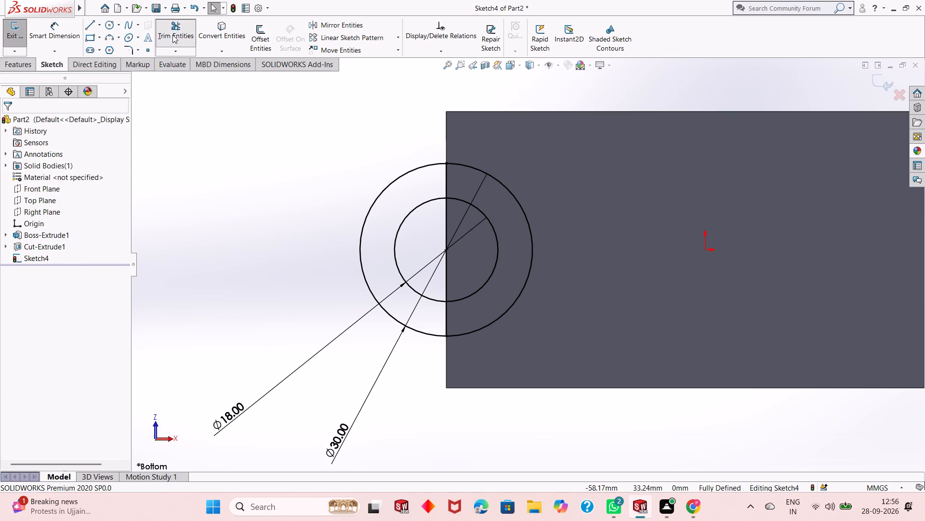
click(412, 172)
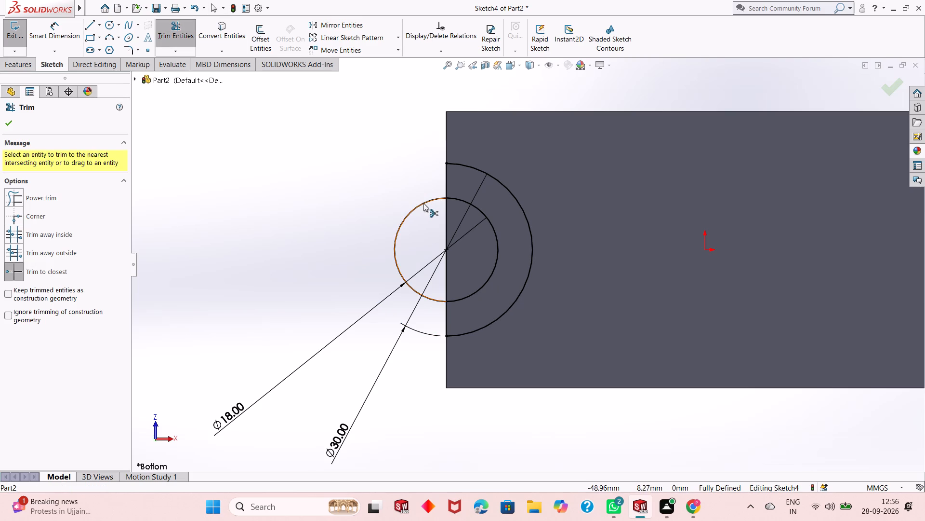
click(423, 203)
right_click(359, 184)
click(395, 212)
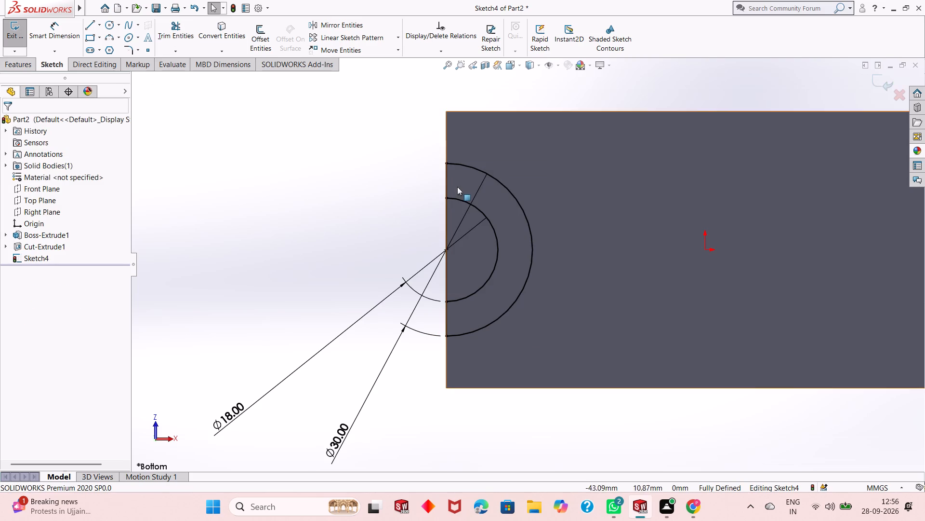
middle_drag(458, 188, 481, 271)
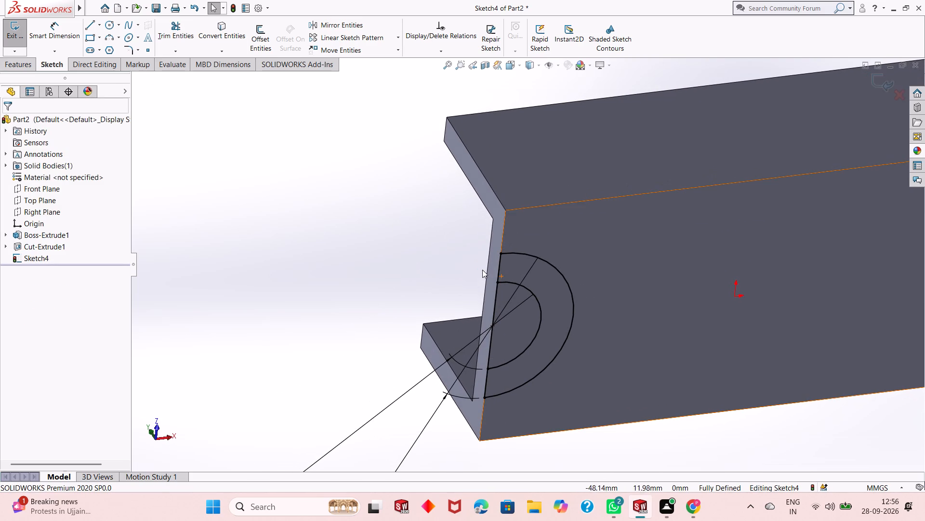
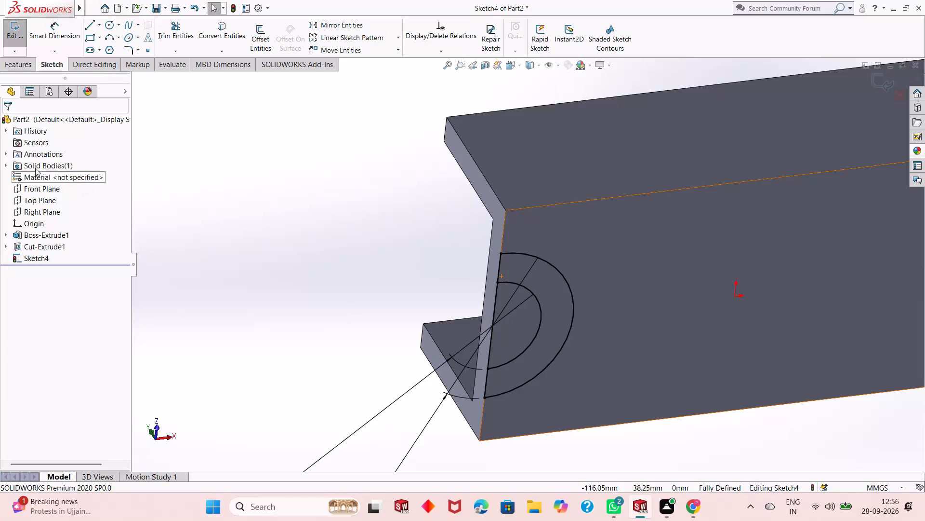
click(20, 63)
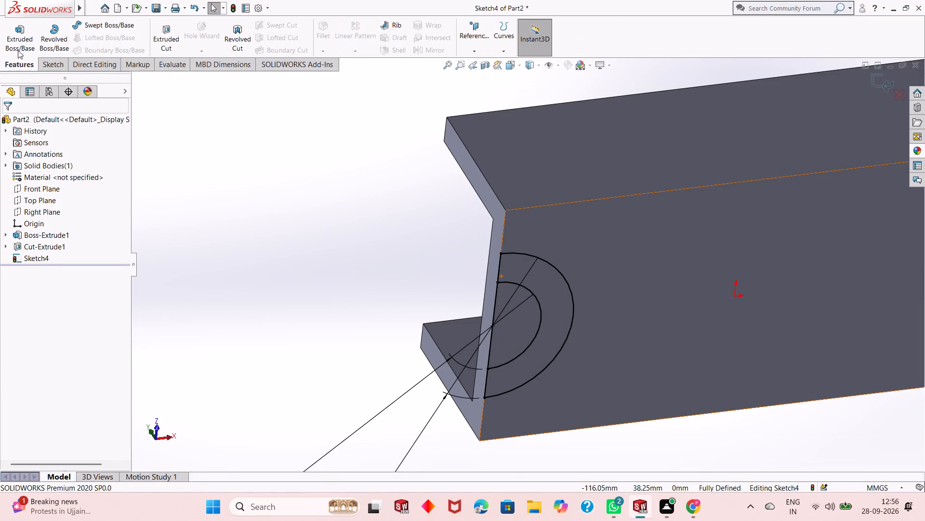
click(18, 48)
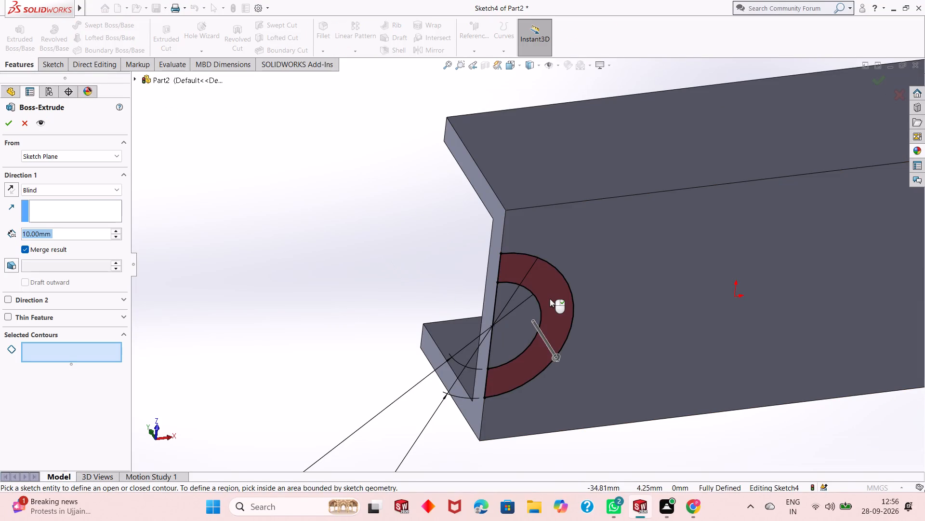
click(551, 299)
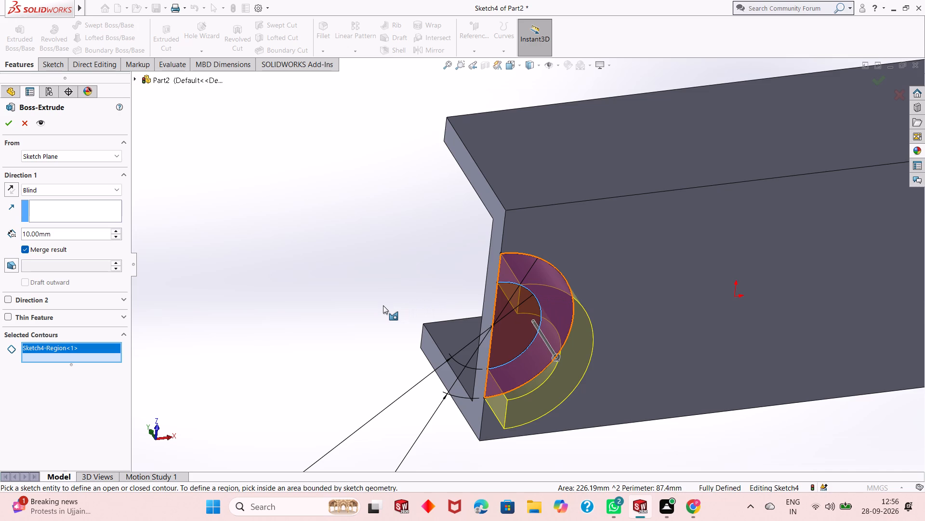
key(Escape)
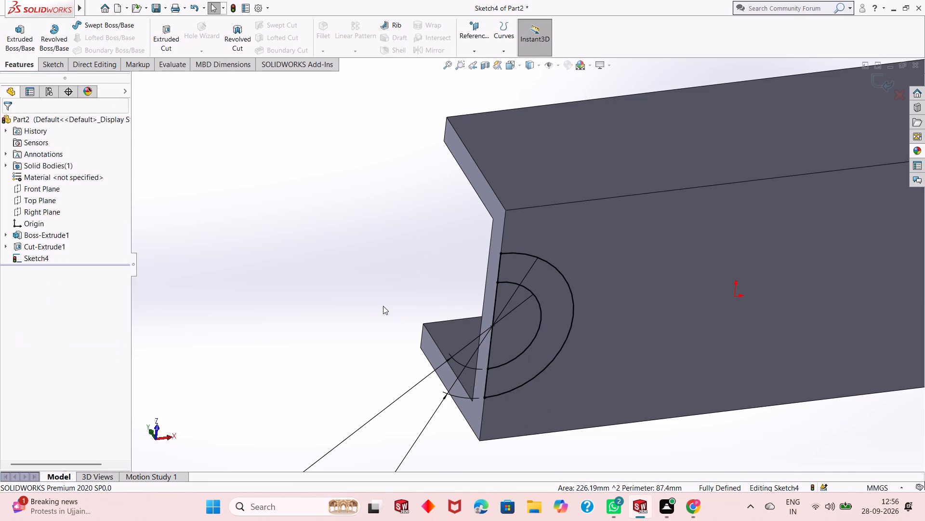
Undo the trim of the inner circle.
key(ctrl+z)
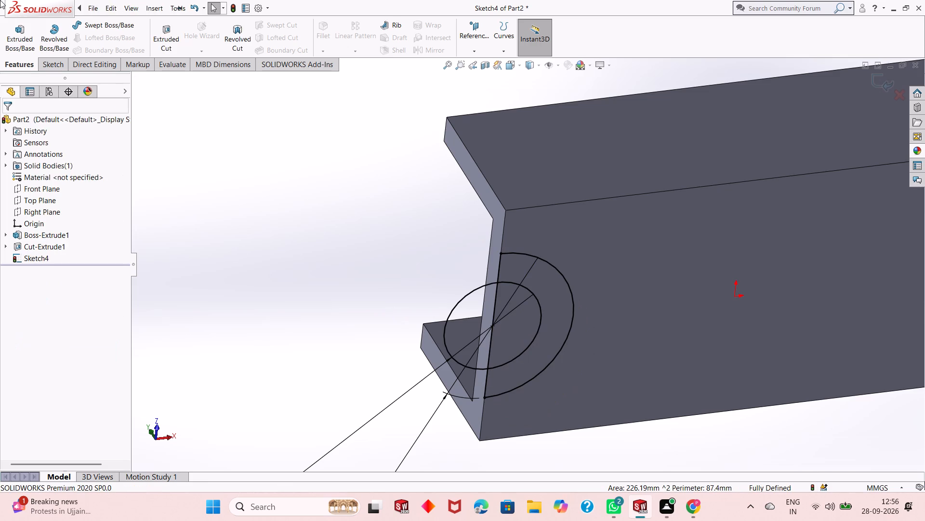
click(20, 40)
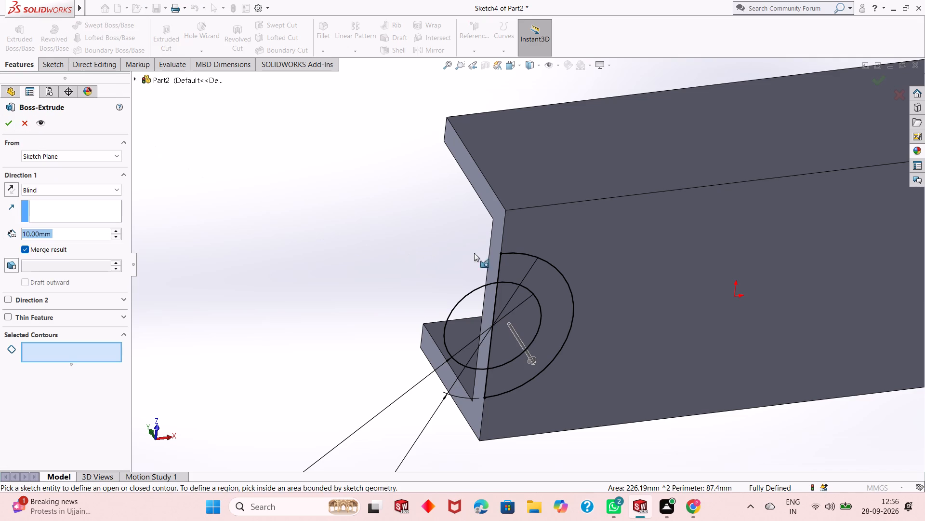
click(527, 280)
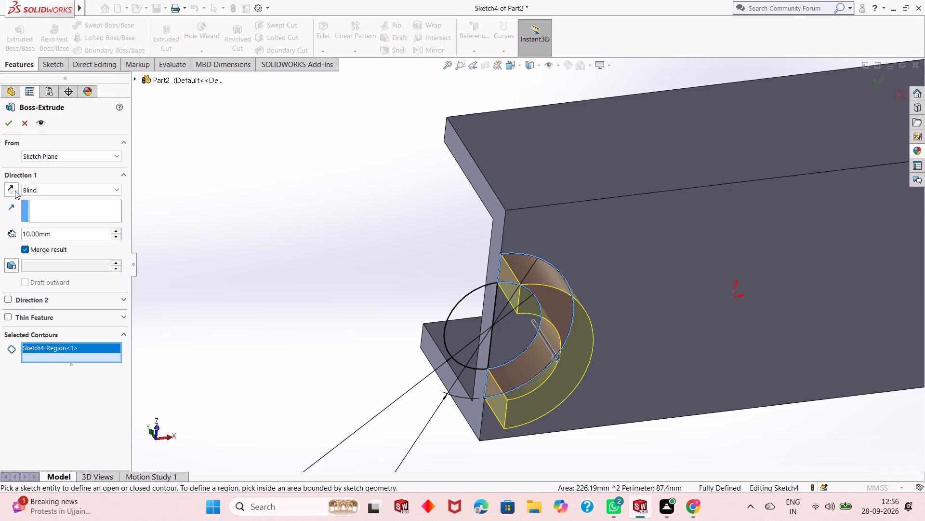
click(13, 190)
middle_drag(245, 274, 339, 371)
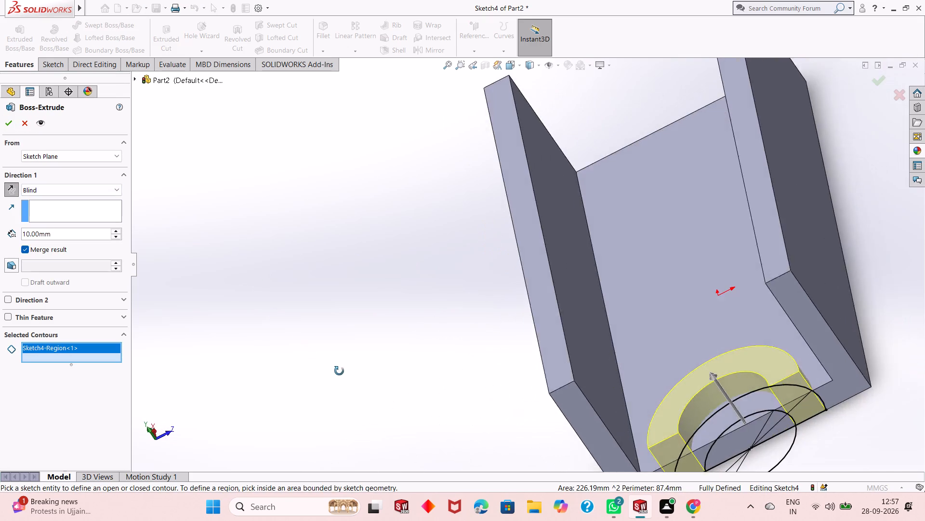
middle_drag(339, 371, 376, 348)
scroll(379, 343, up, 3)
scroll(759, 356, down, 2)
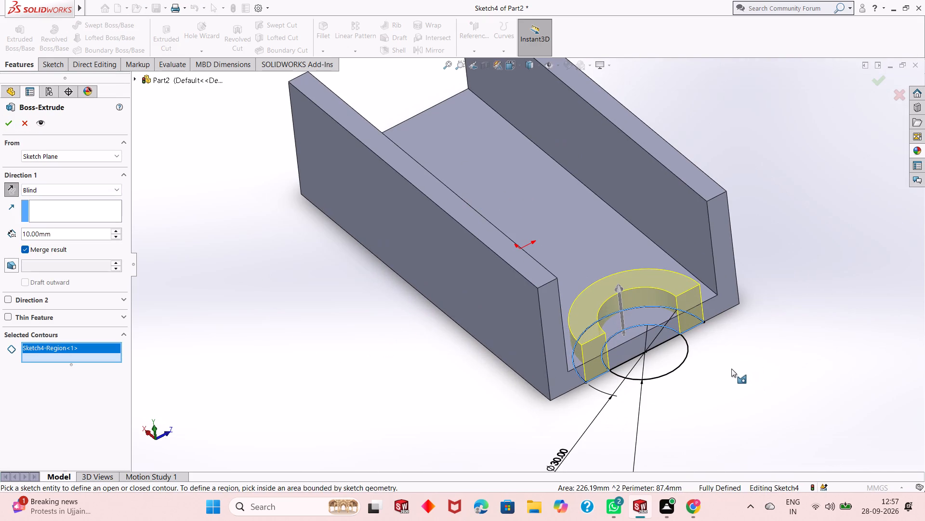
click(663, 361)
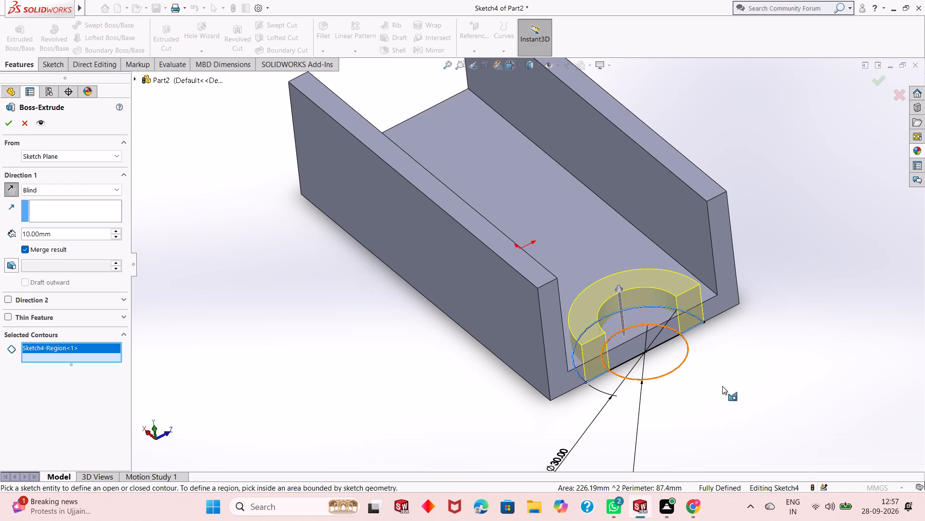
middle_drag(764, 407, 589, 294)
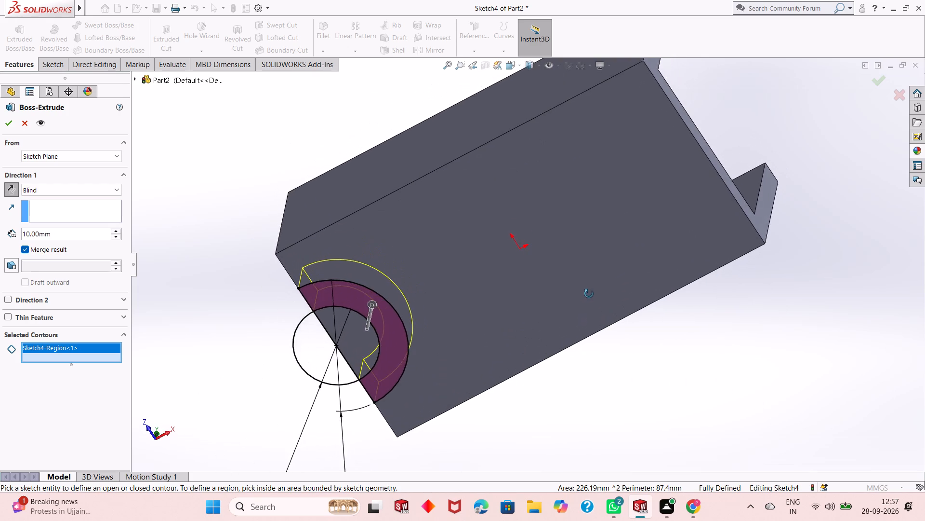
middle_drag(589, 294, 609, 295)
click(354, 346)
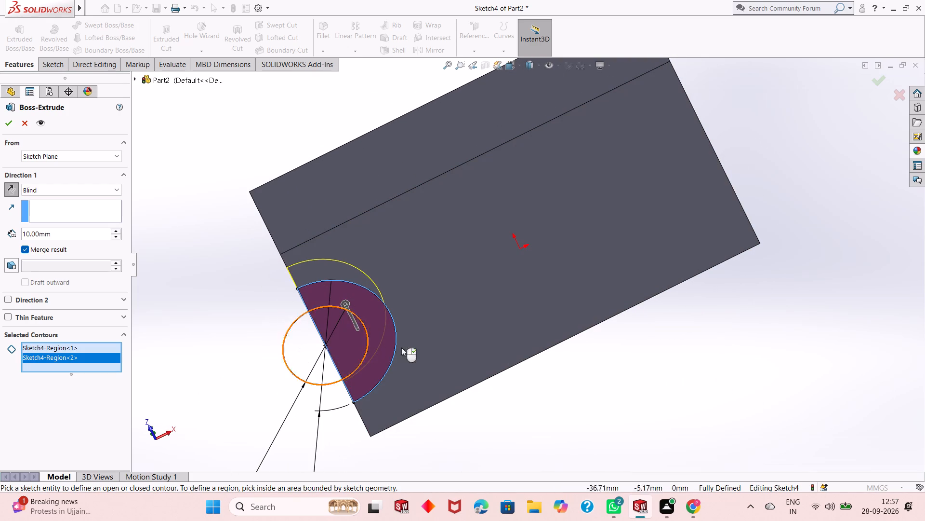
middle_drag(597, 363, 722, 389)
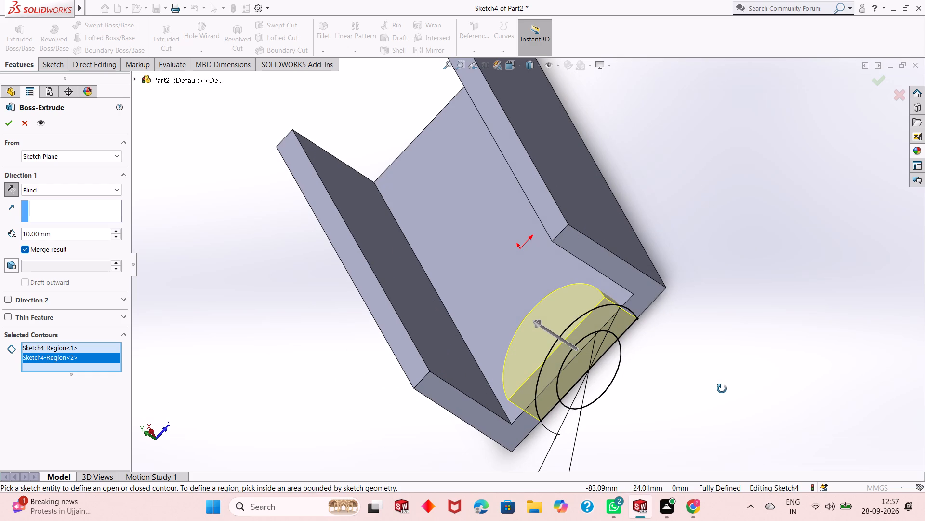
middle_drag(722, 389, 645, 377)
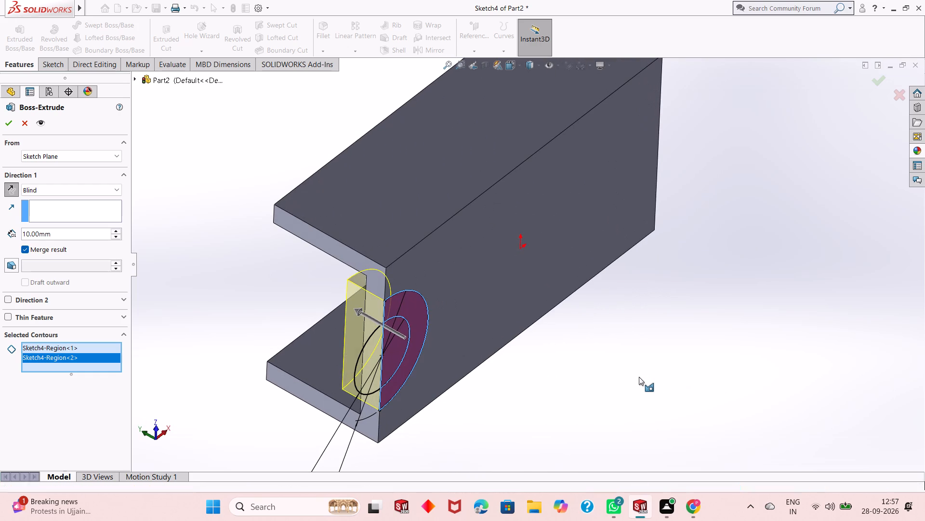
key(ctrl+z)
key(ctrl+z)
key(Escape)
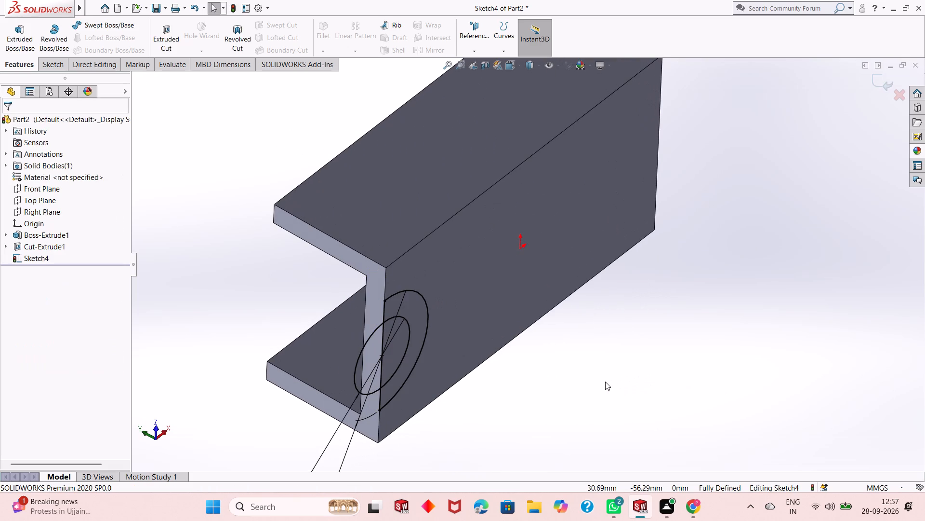
Undo the trim of the outer circle.
key(ctrl+z)
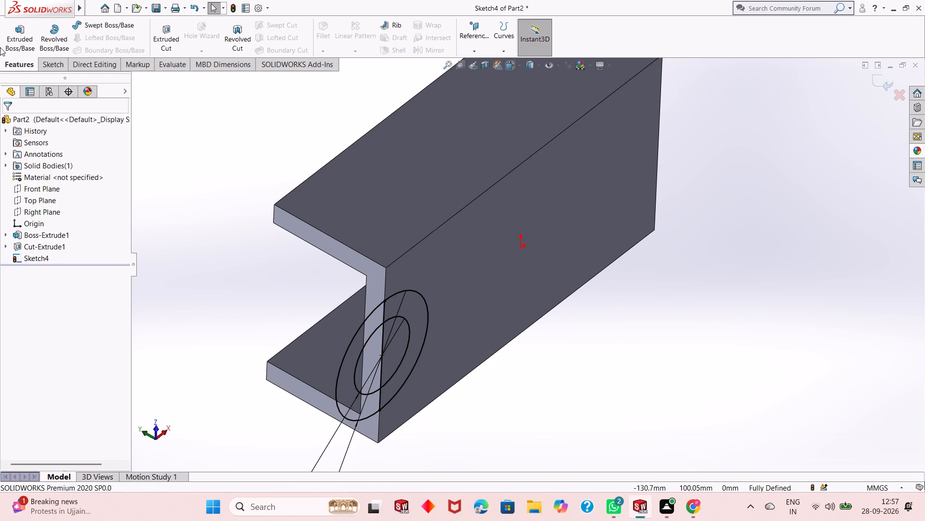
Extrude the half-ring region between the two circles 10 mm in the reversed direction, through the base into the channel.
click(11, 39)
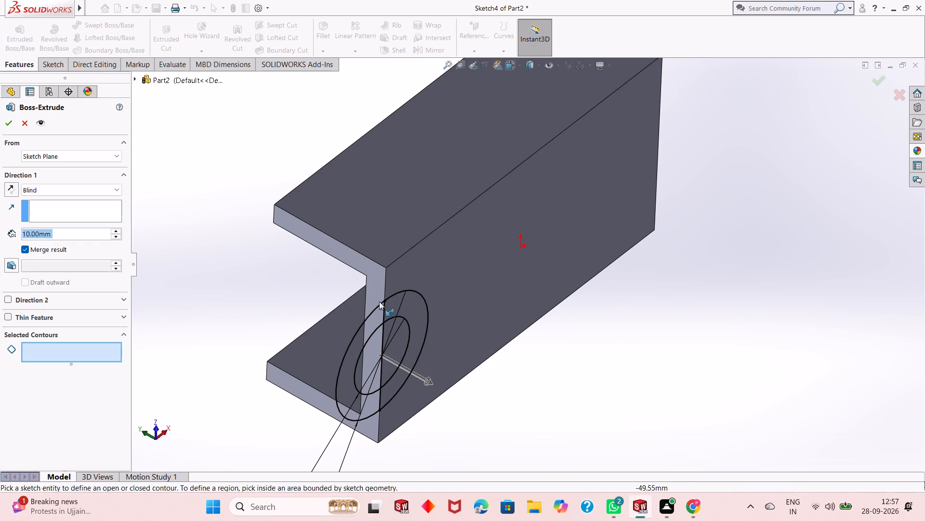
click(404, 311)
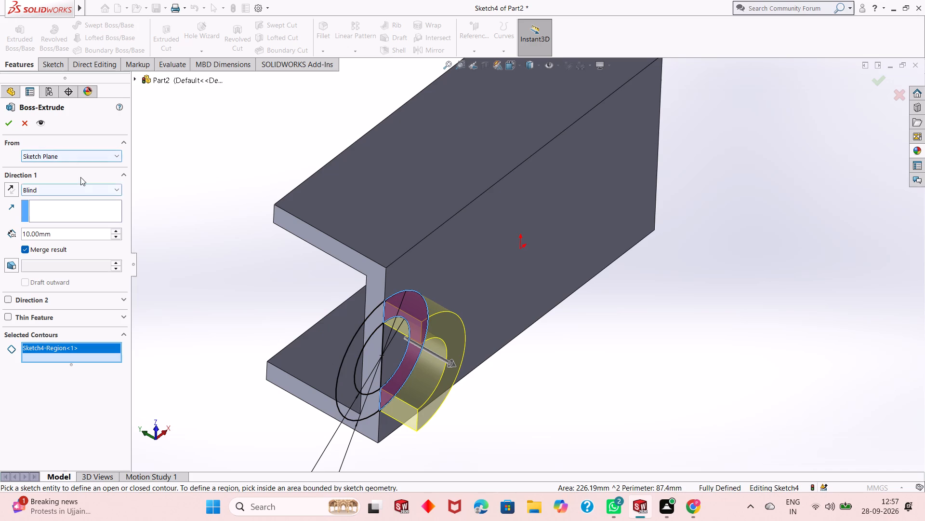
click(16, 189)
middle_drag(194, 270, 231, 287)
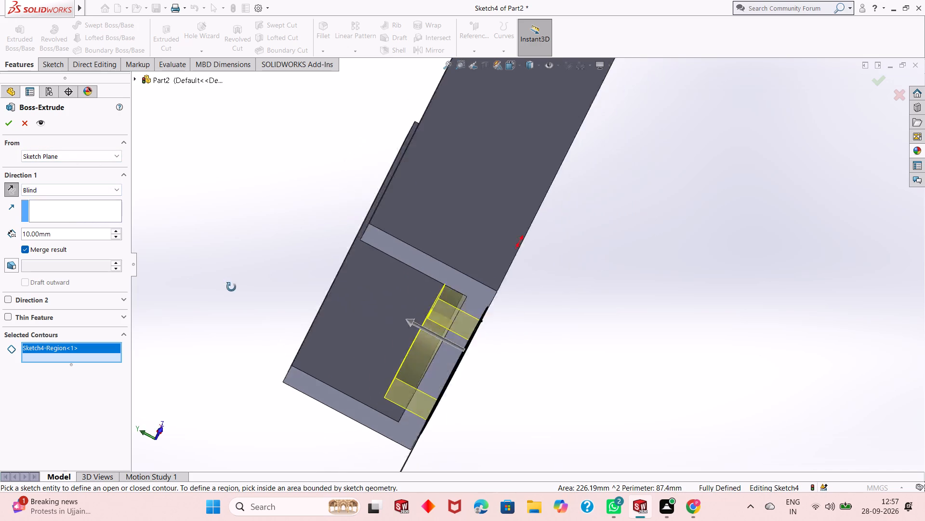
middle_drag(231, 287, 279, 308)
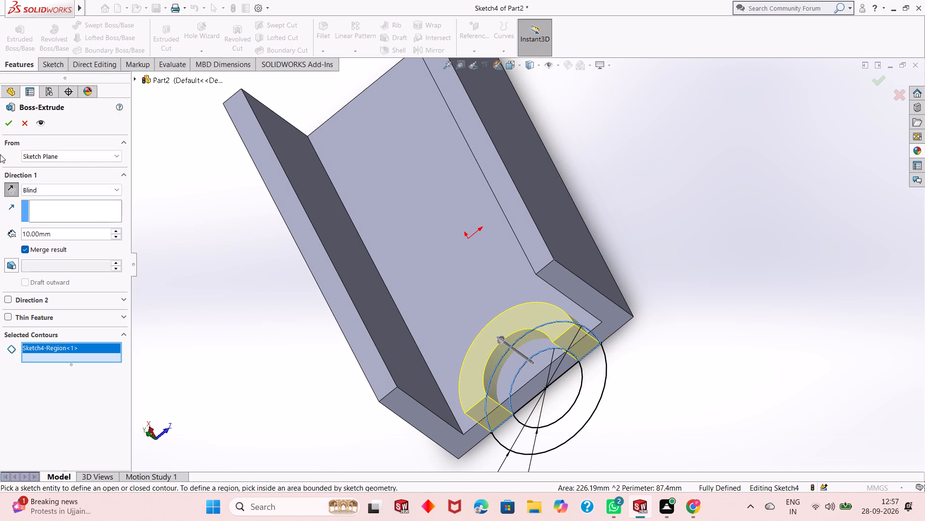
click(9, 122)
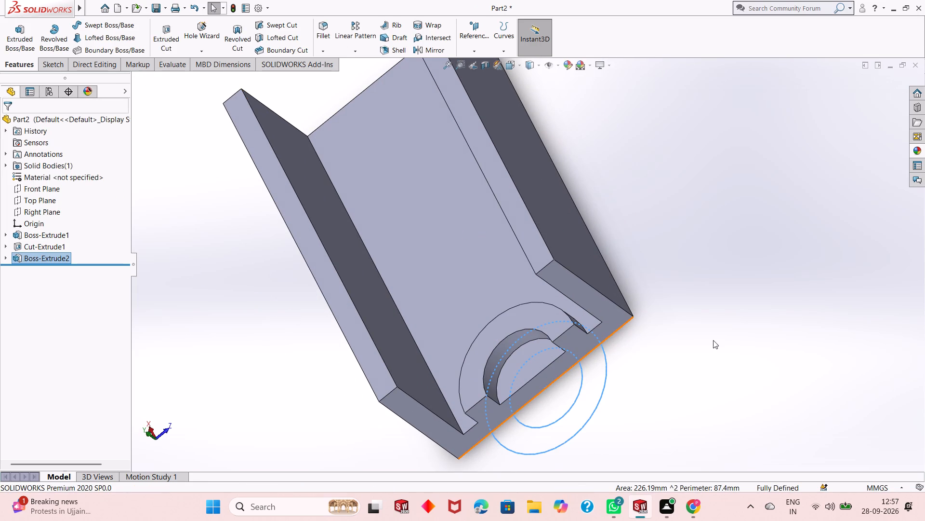
Undo the half-ring extrusion and the earlier sketch edits, back to the single undimensioned circle on the channel's end edge.
key(ctrl+z)
key(ctrl+z)
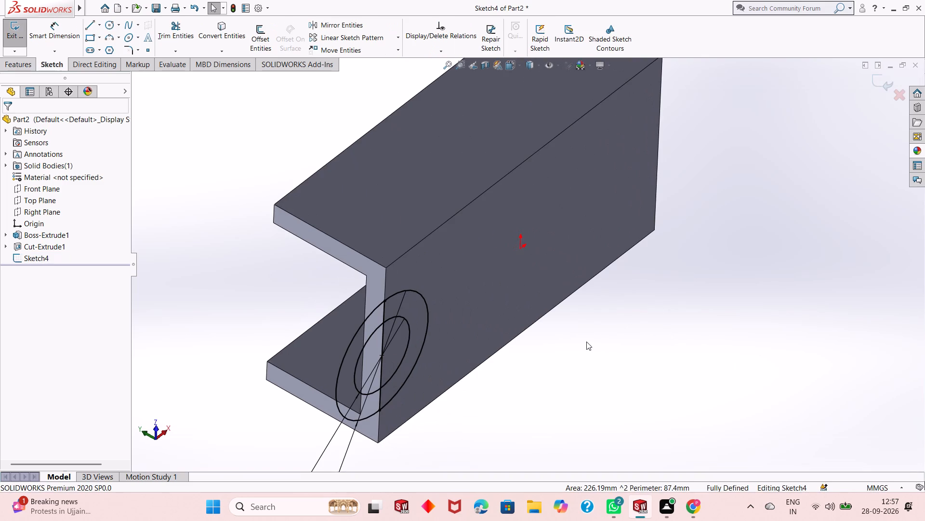
key(ctrl+z)
key(ctrl+z)
key(ctrl+z)
key(ctrl+z)
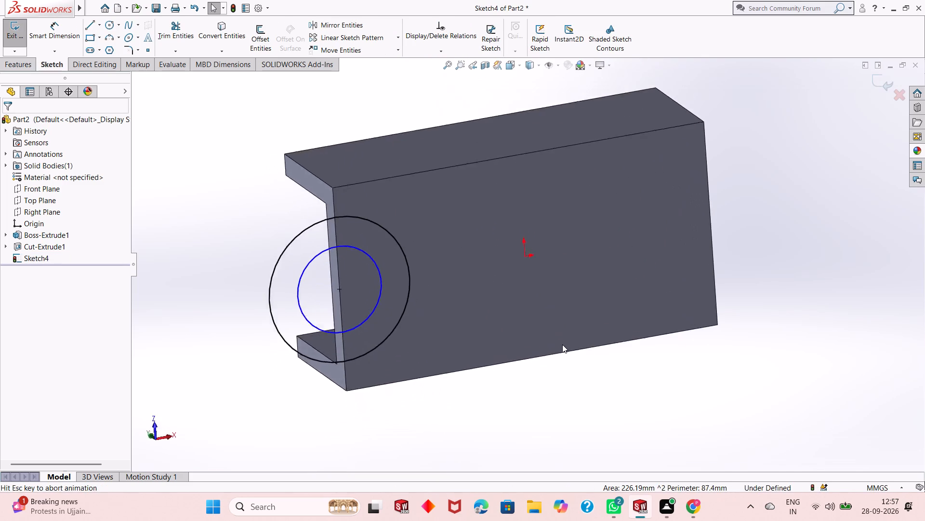
key(ctrl+z)
key(ctrl+z)
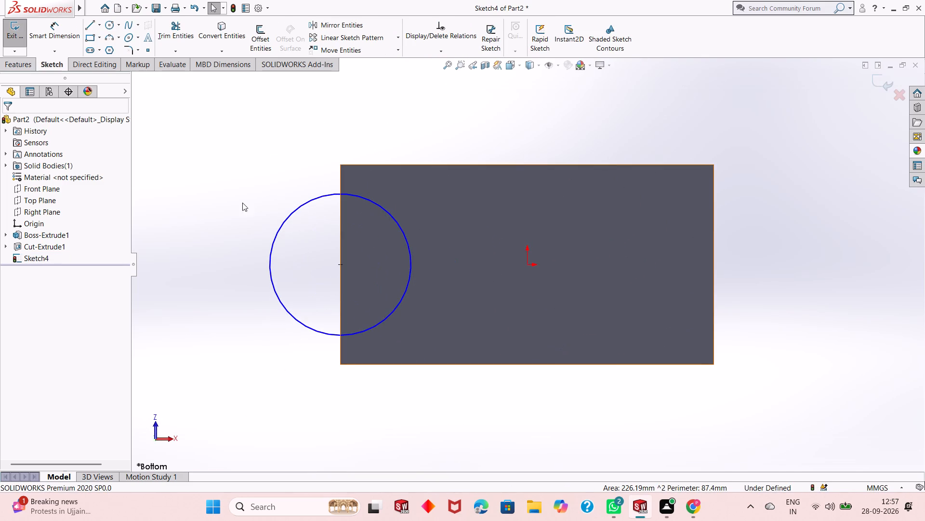
Dimension the circle on the channel's end edge to a 30 mm diameter.
click(40, 36)
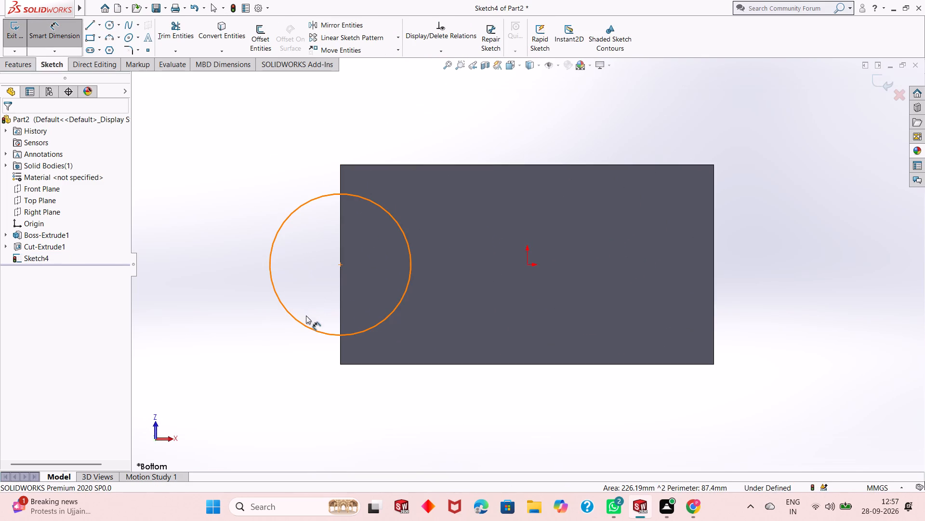
click(303, 323)
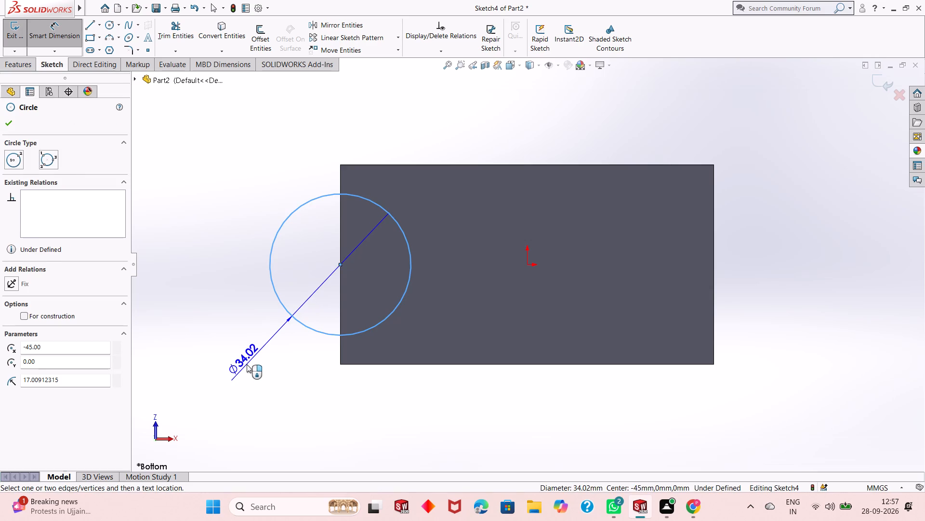
click(246, 365)
key(8)
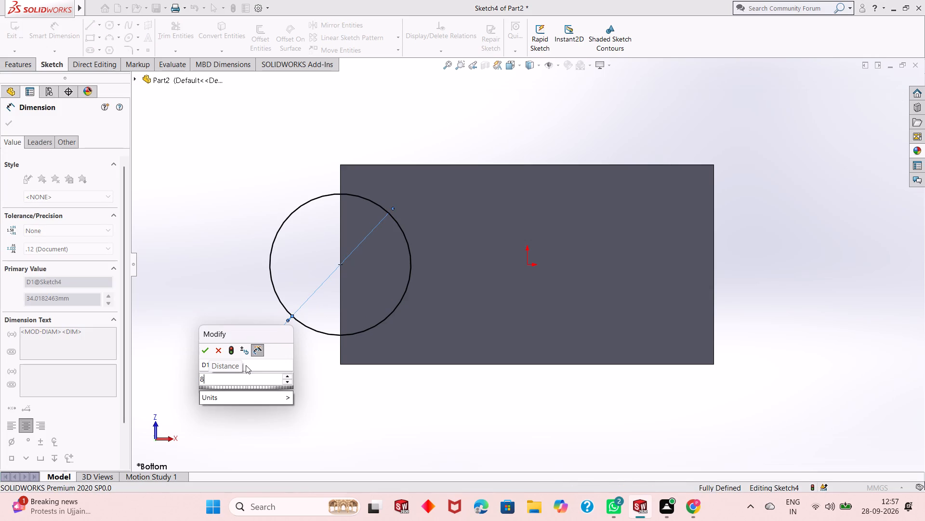
key(BackSpace)
text(30)
key(Return)
click(11, 127)
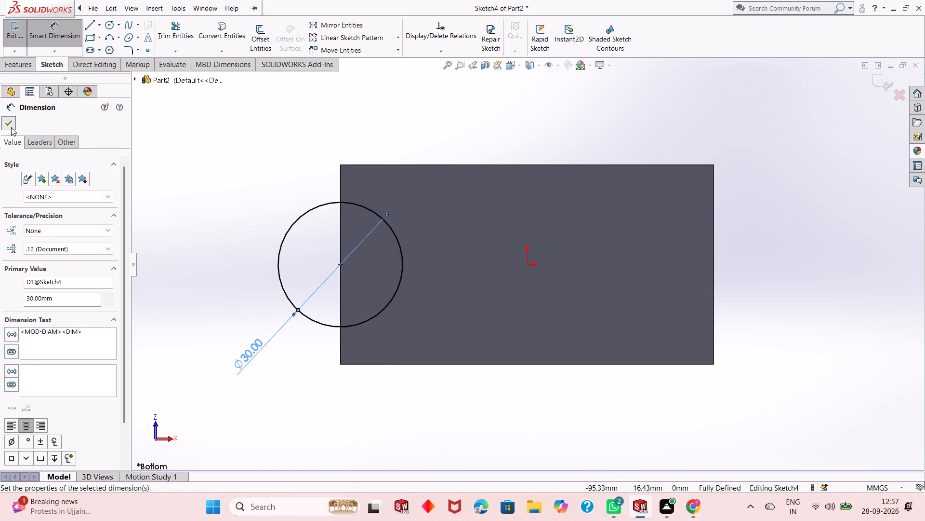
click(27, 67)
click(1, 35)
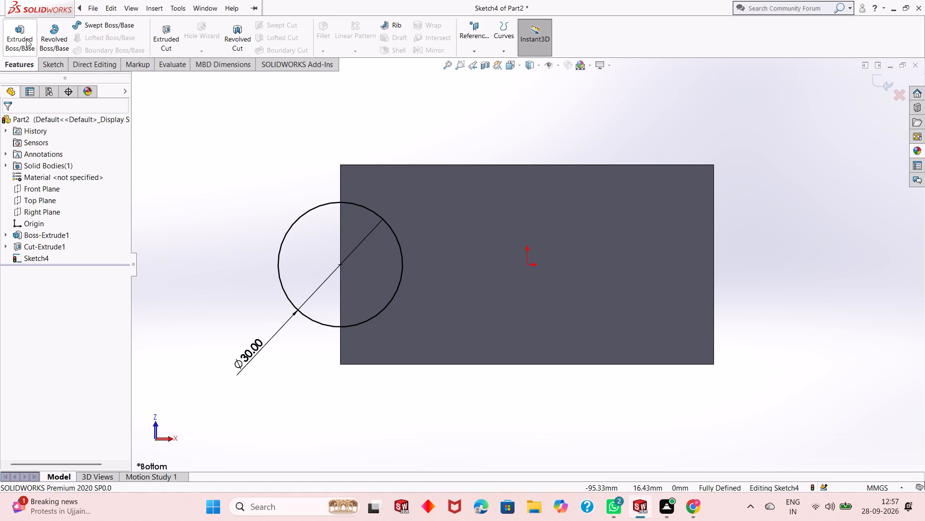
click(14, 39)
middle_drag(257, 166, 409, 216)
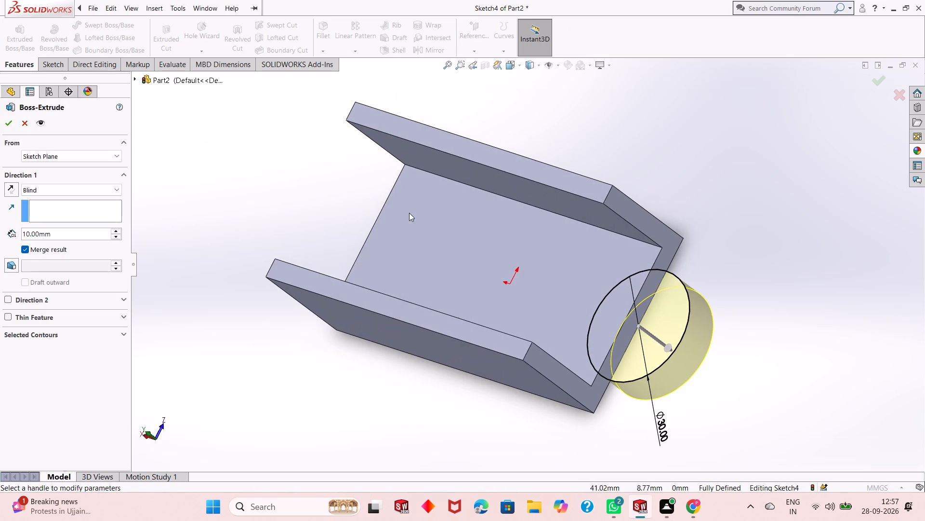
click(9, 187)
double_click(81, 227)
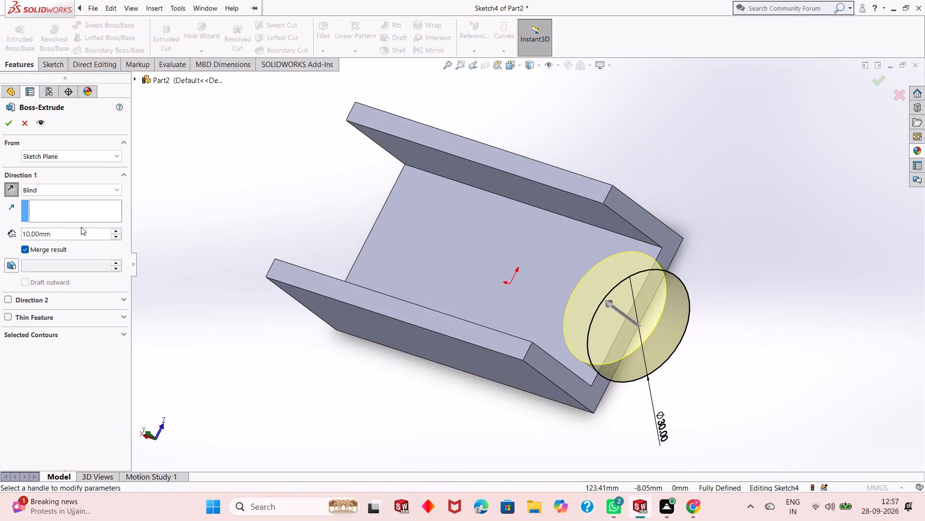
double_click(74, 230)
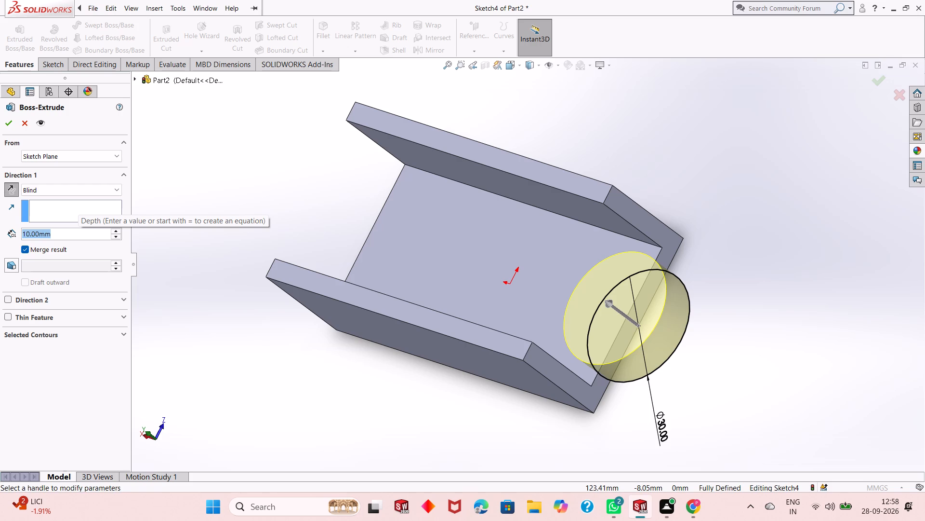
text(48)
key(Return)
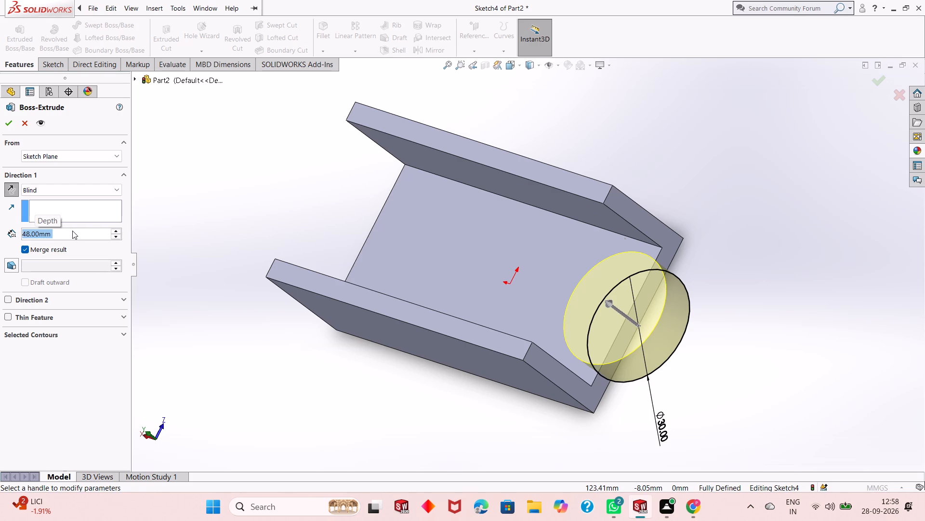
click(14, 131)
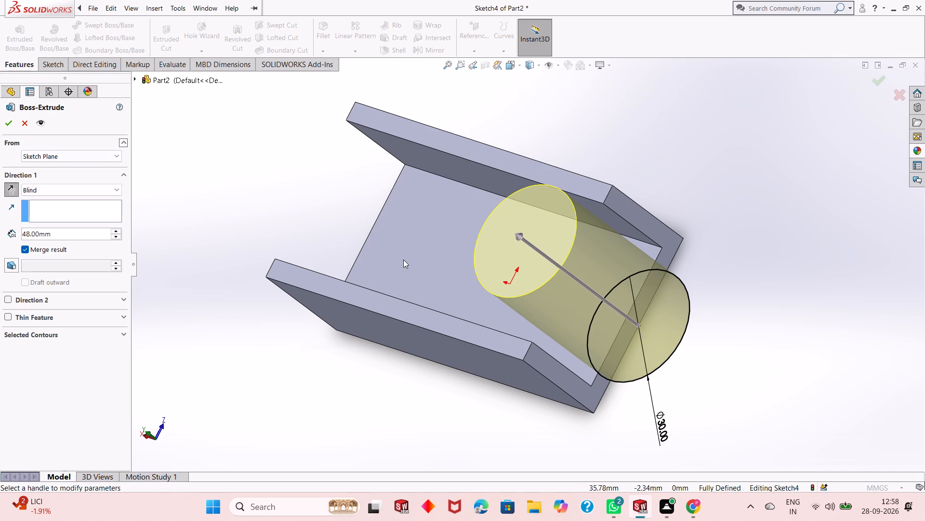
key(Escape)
Draw a vertical line across the 30 mm circle along the channel's end edge, joining its top and bottom points.
middle_drag(717, 348, 658, 345)
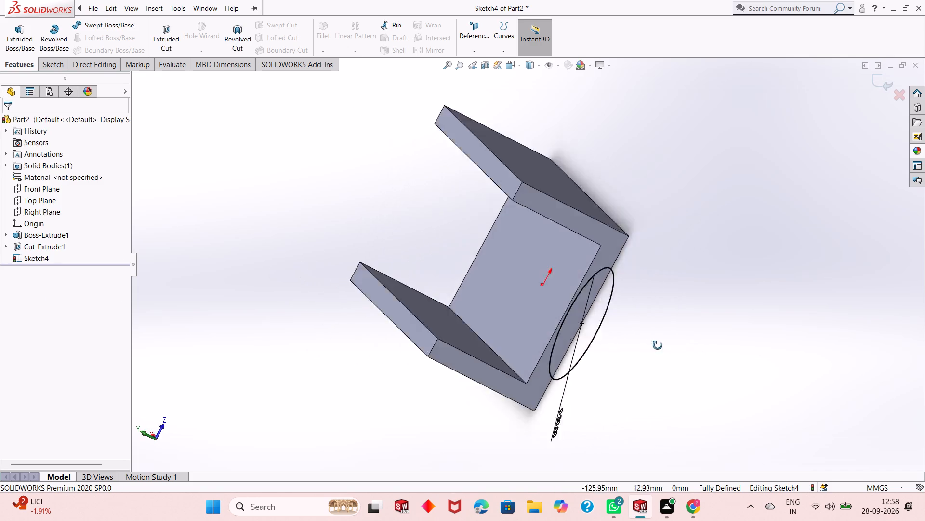
middle_drag(658, 345, 613, 340)
key(ctrl+8)
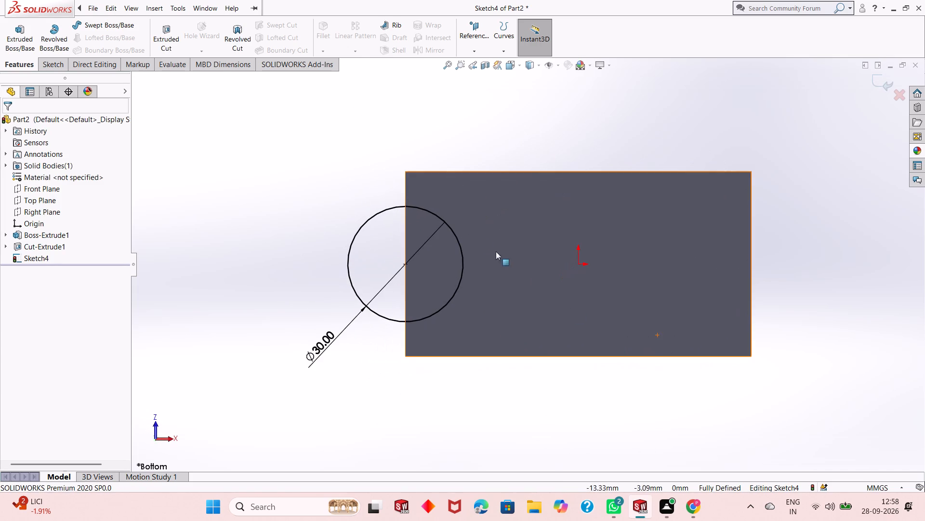
click(52, 68)
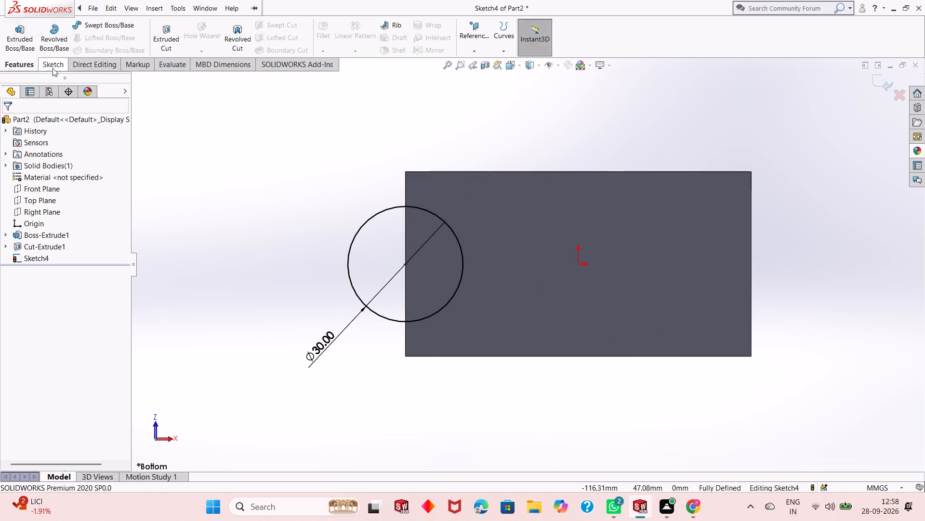
click(93, 17)
click(89, 26)
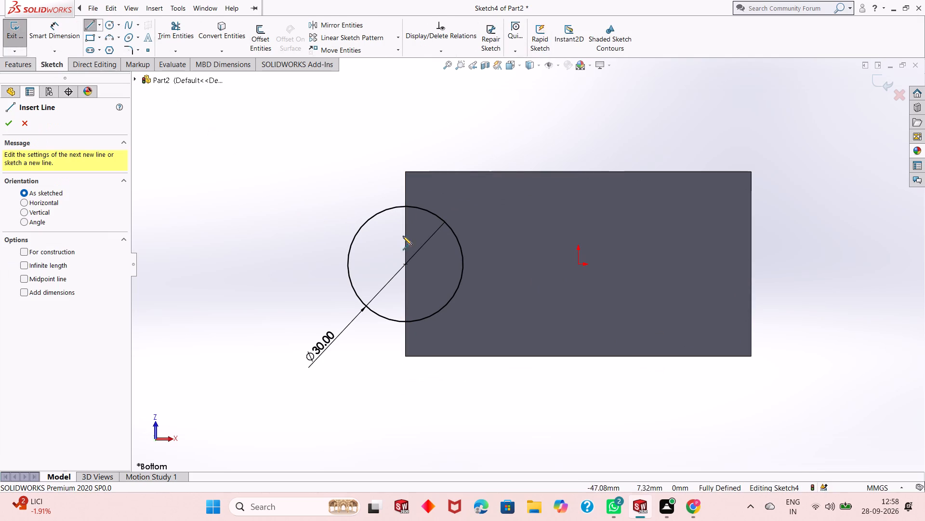
click(407, 208)
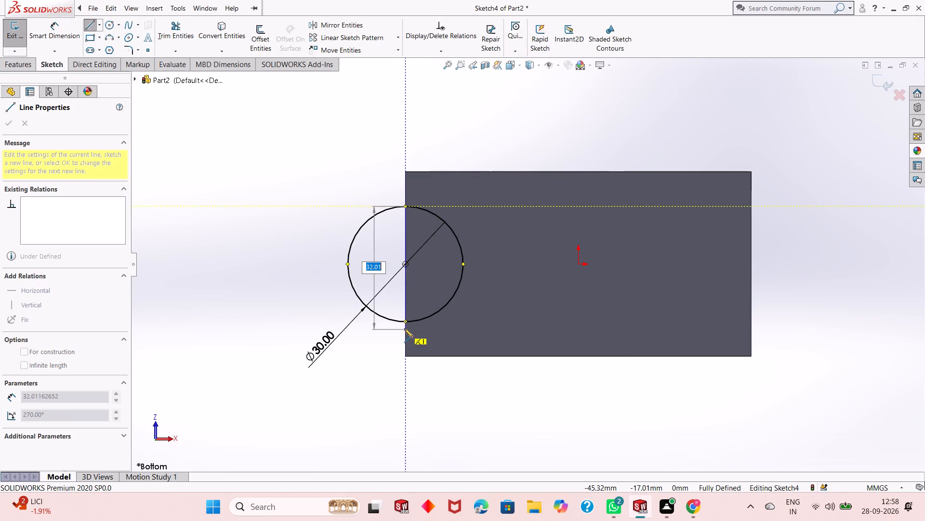
click(404, 321)
right_click(302, 294)
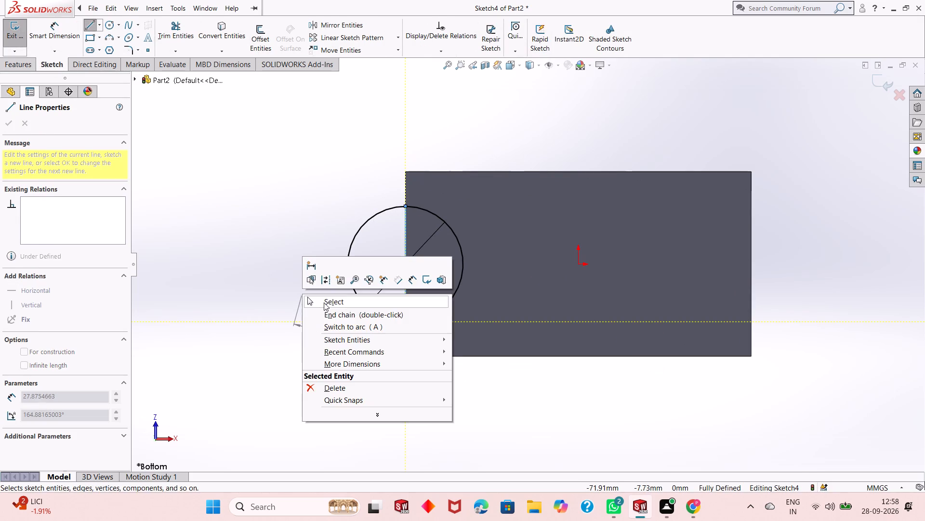
click(324, 302)
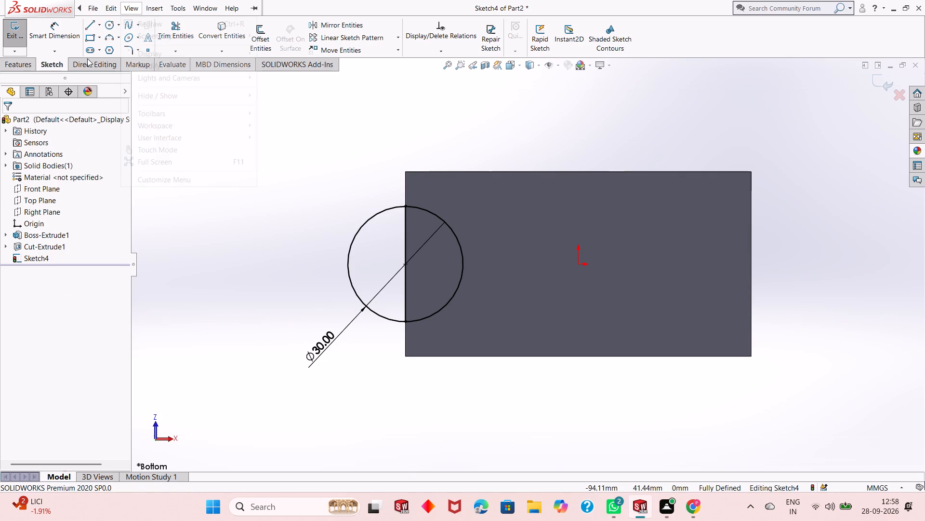
click(207, 231)
Trim away the half of the circle that lies outside the channel, leaving a closed half-circle profile.
click(168, 33)
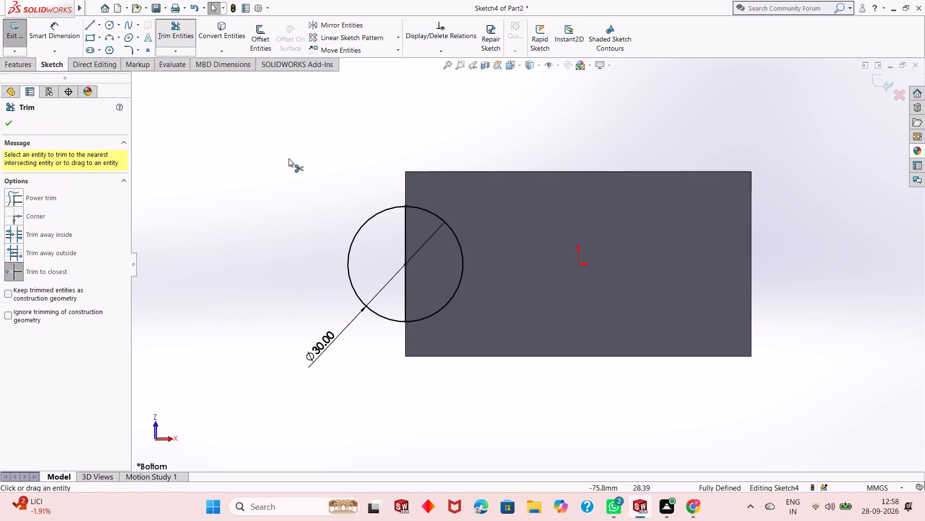
click(379, 213)
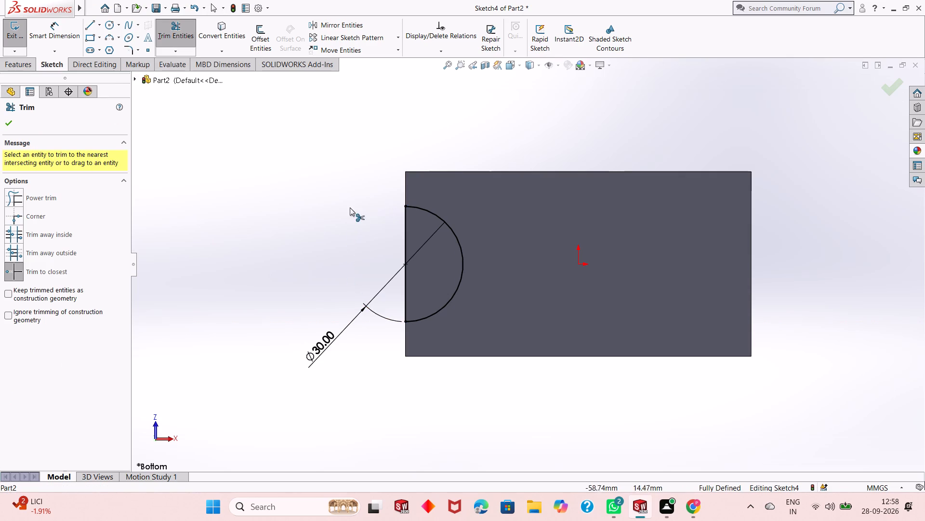
right_click(350, 207)
click(377, 237)
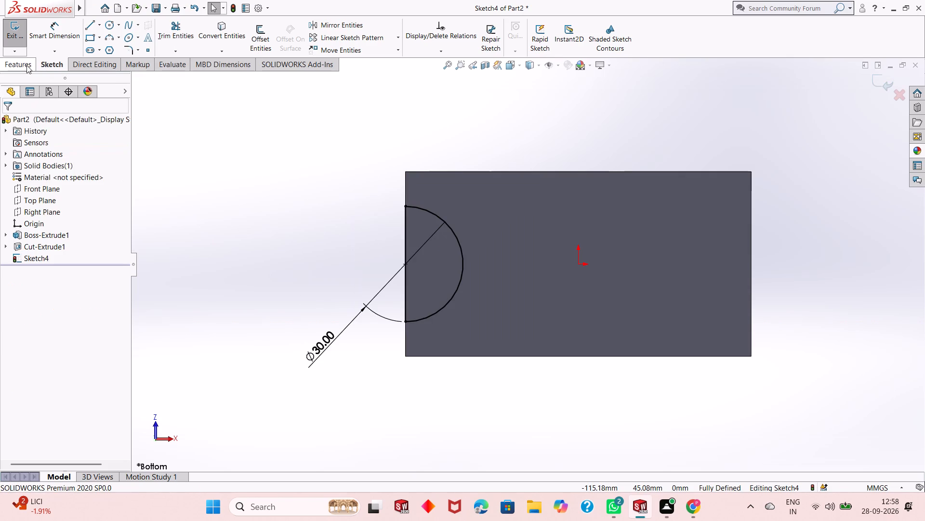
Extrude the half-circle profile 48 mm in the reversed direction, through the base and up inside the channel.
click(26, 64)
click(26, 41)
middle_drag(318, 158, 366, 216)
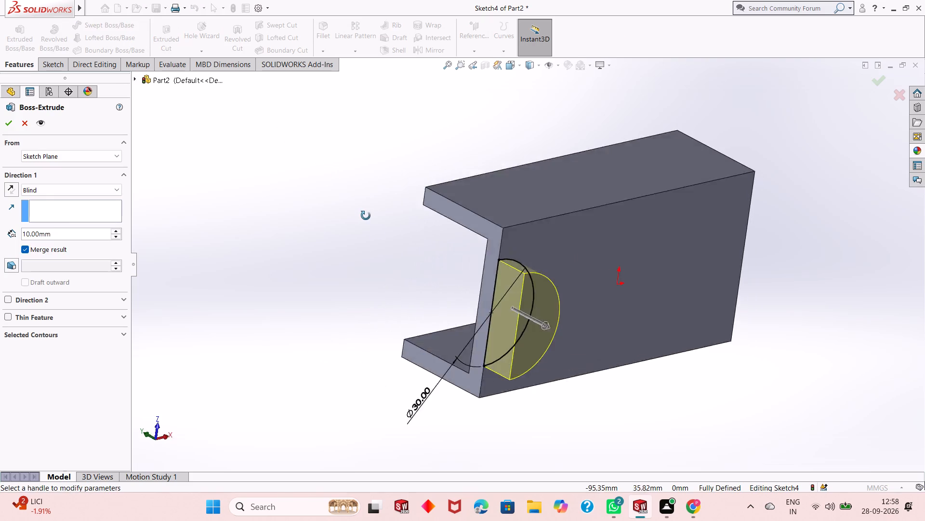
middle_drag(366, 216, 400, 263)
click(14, 184)
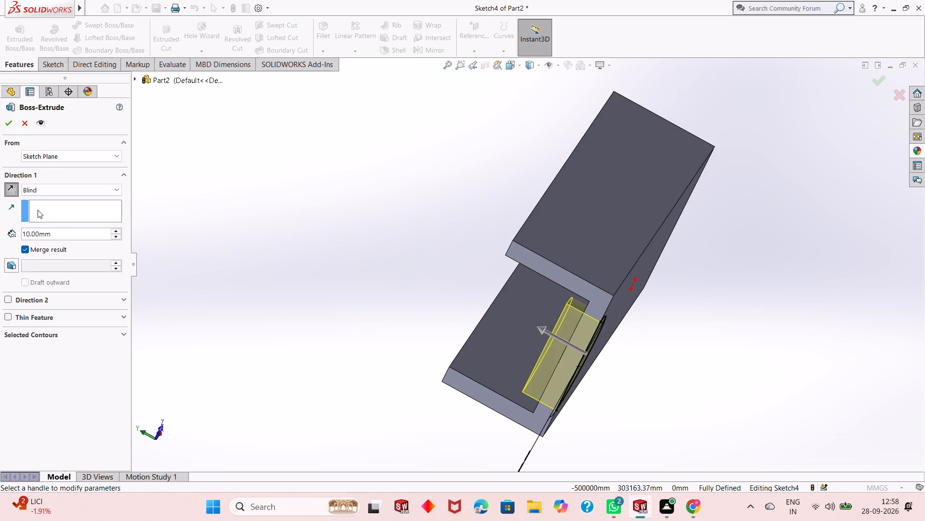
double_click(71, 236)
text(48)
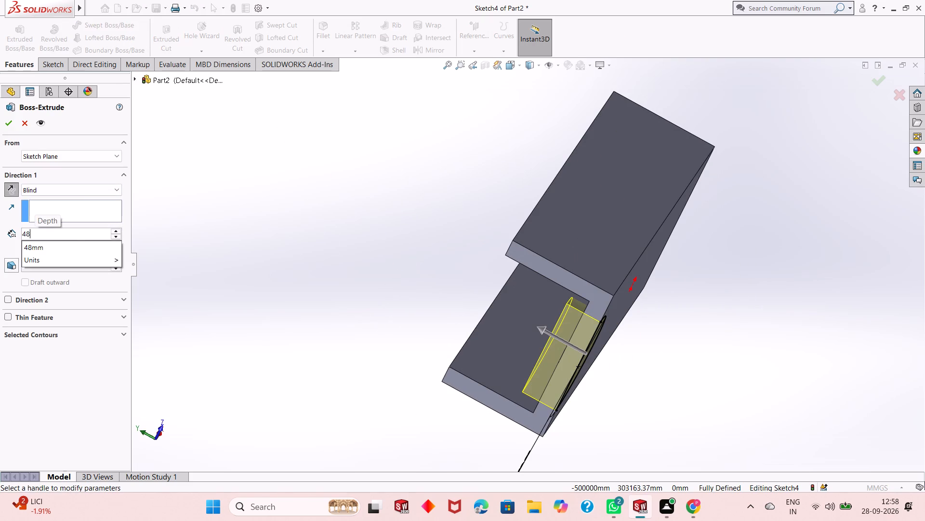
key(Return)
click(10, 121)
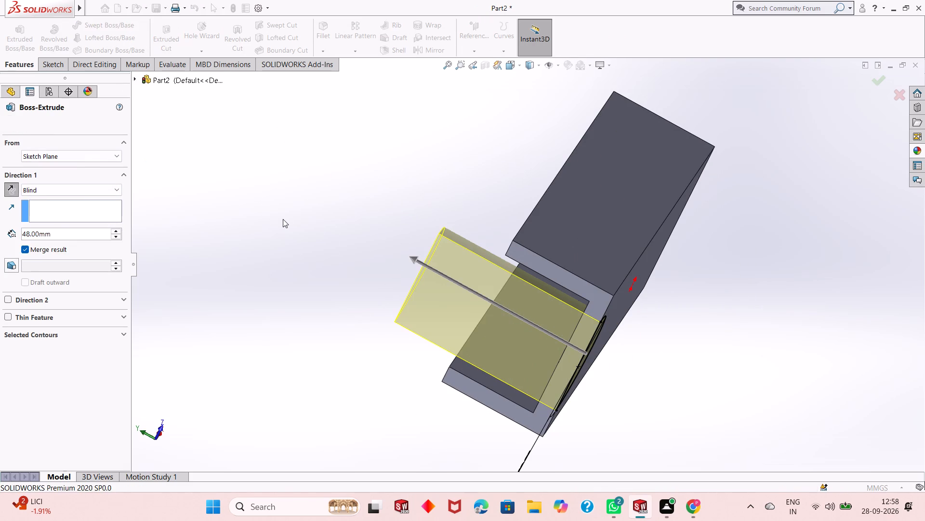
click(286, 221)
On the half-round boss's top face, sketch a circle about 20 mm in diameter centred on the midpoint of its straight edge.
middle_drag(308, 228, 334, 225)
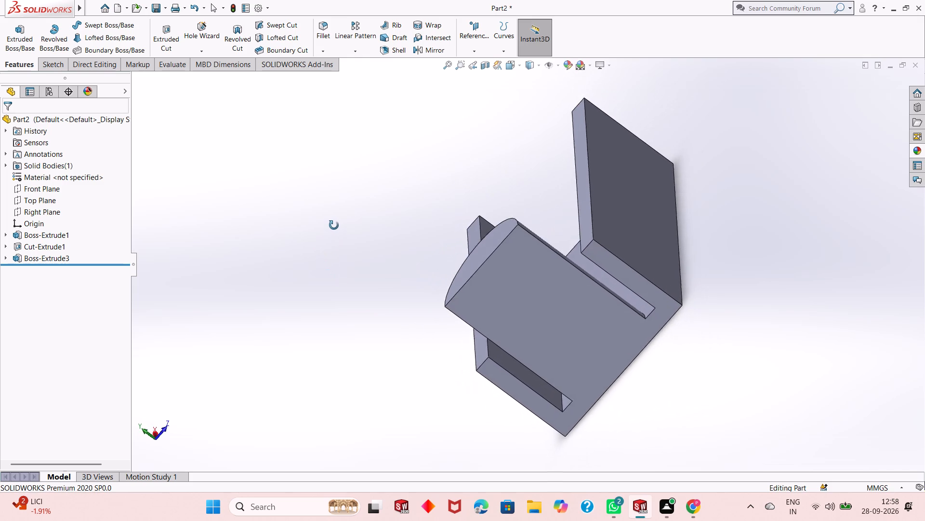
middle_drag(334, 225, 363, 265)
click(554, 302)
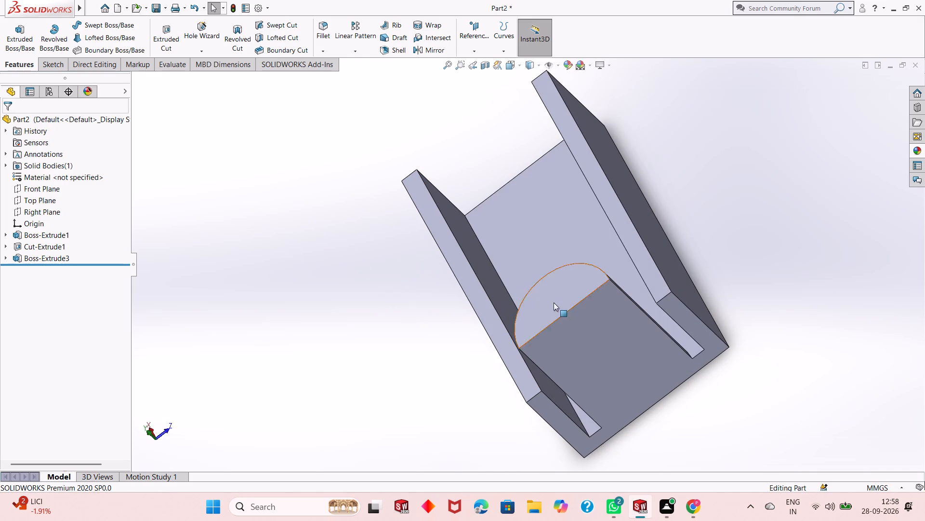
click(602, 274)
key(ctrl+8)
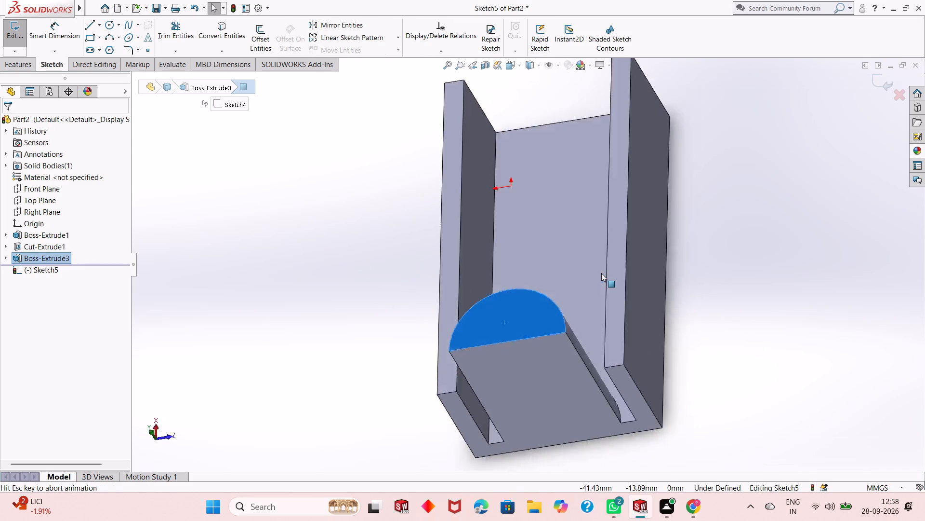
click(202, 204)
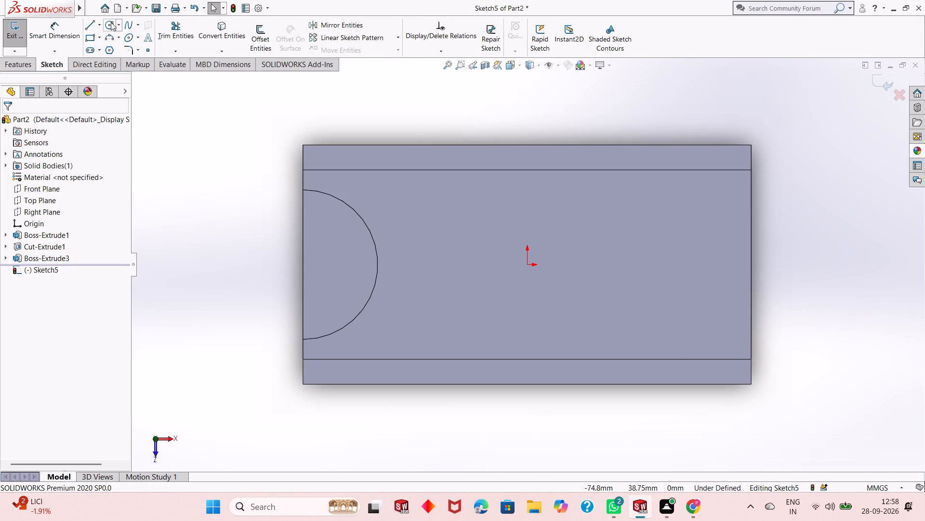
click(108, 24)
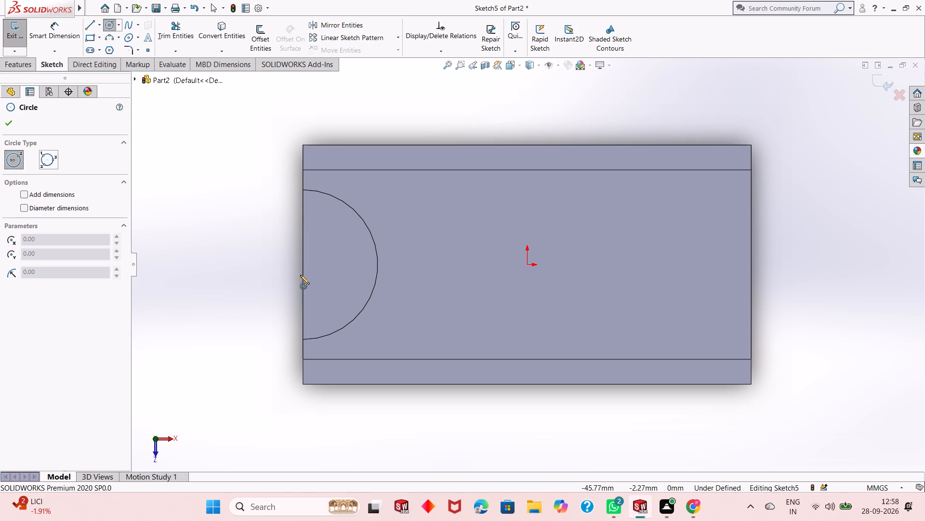
click(303, 265)
click(348, 242)
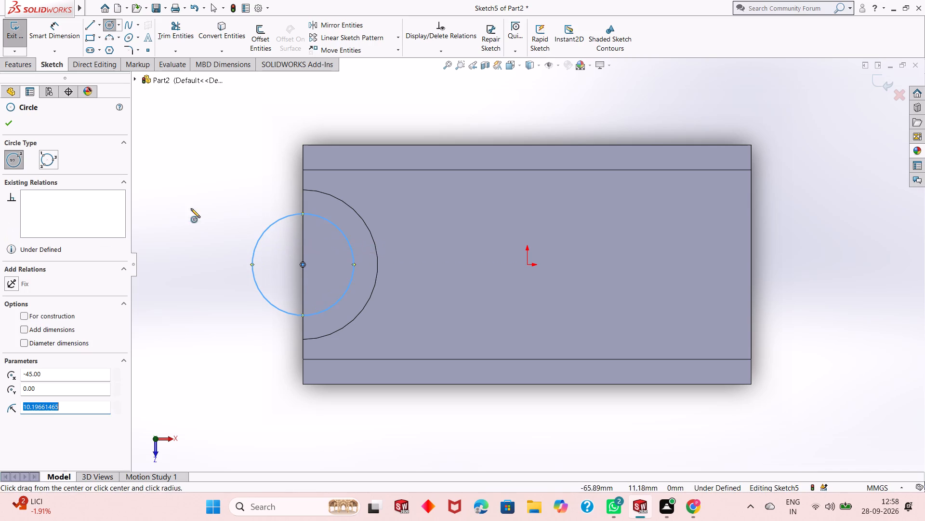
click(7, 123)
Dimension the new circle on the half-round boss to an 18 mm diameter.
click(59, 29)
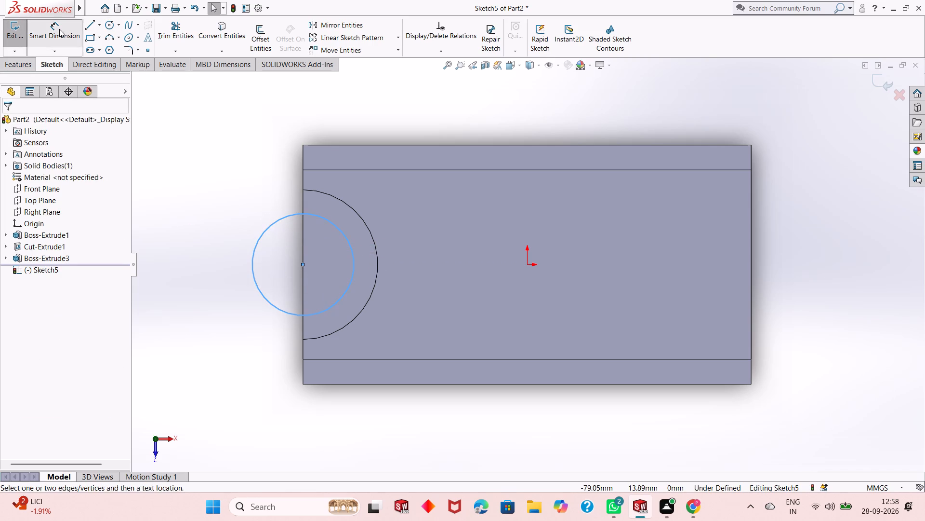
click(264, 297)
click(227, 332)
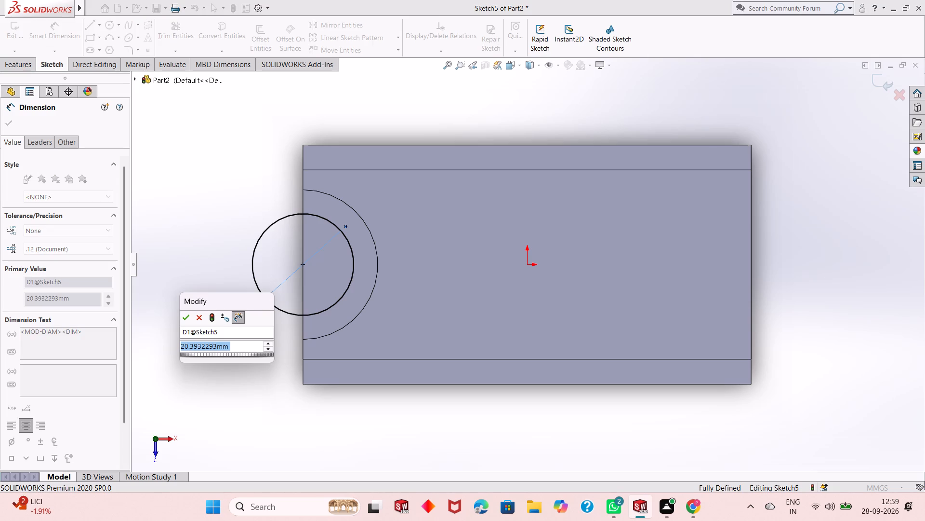
key(2)
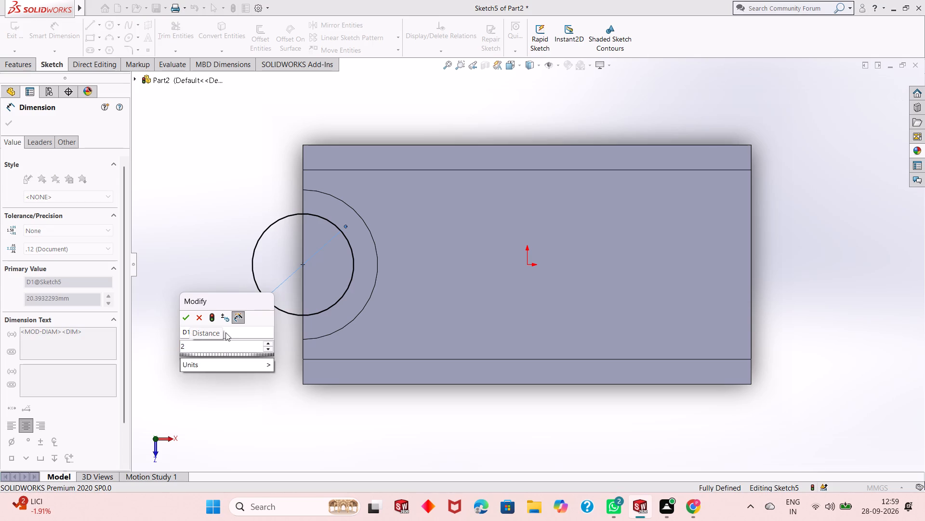
key(BackSpace)
text(18)
key(Return)
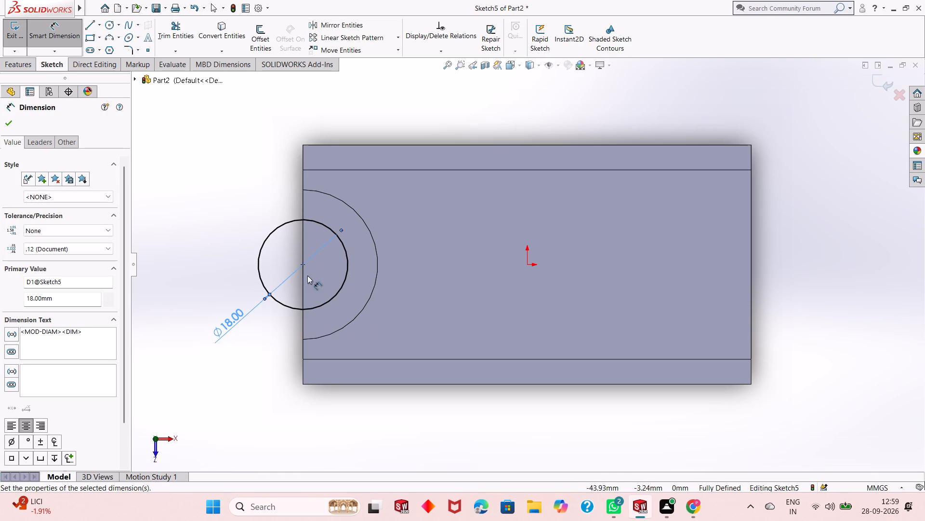
right_click(201, 192)
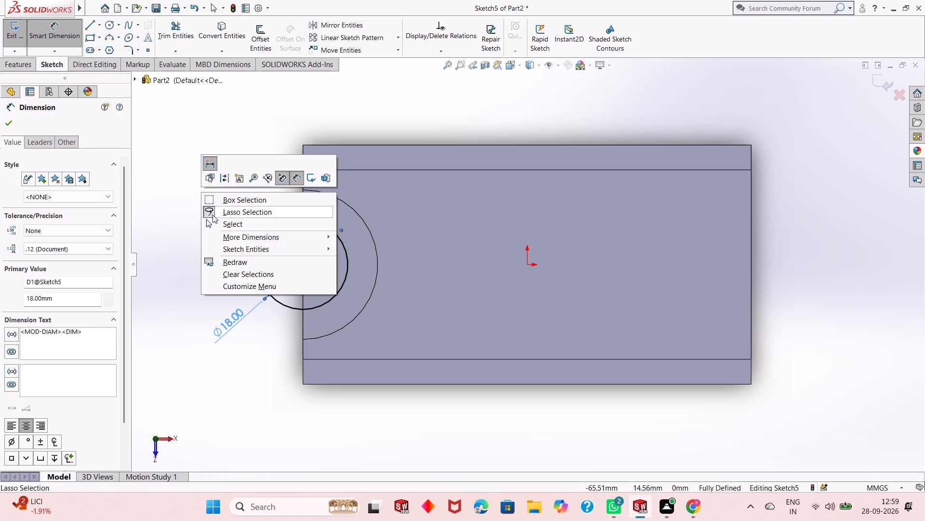
click(212, 217)
right_click(217, 194)
click(232, 213)
right_click(219, 194)
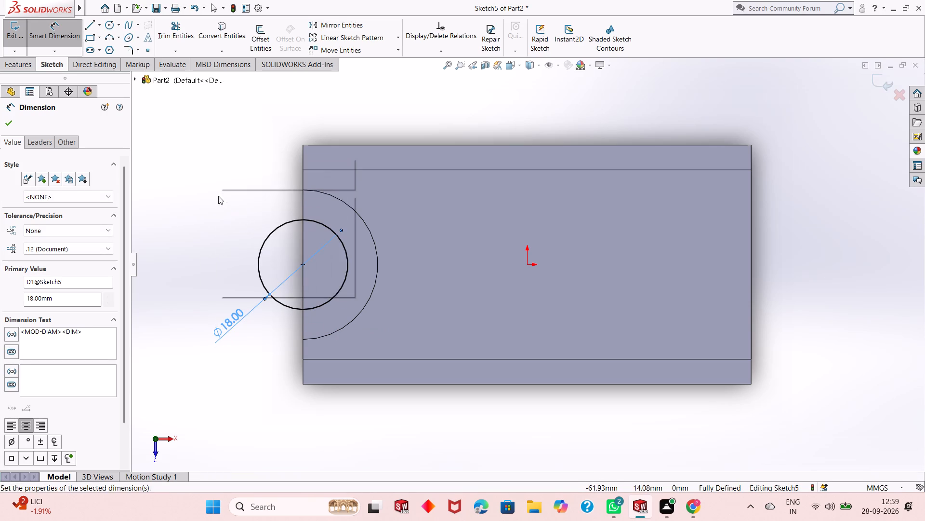
click(254, 230)
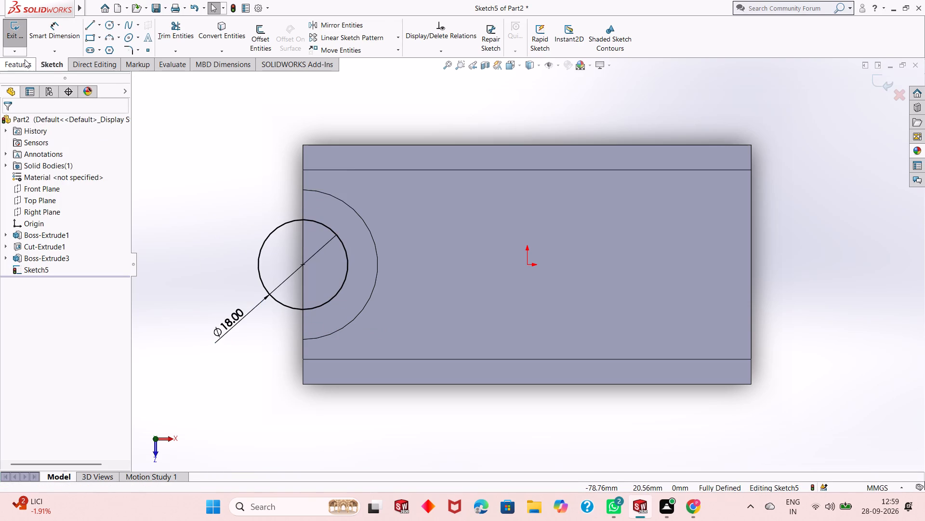
Cut-extrude the 18 mm circle to a blind depth of 48 mm through the half-round boss and base.
click(24, 60)
click(156, 32)
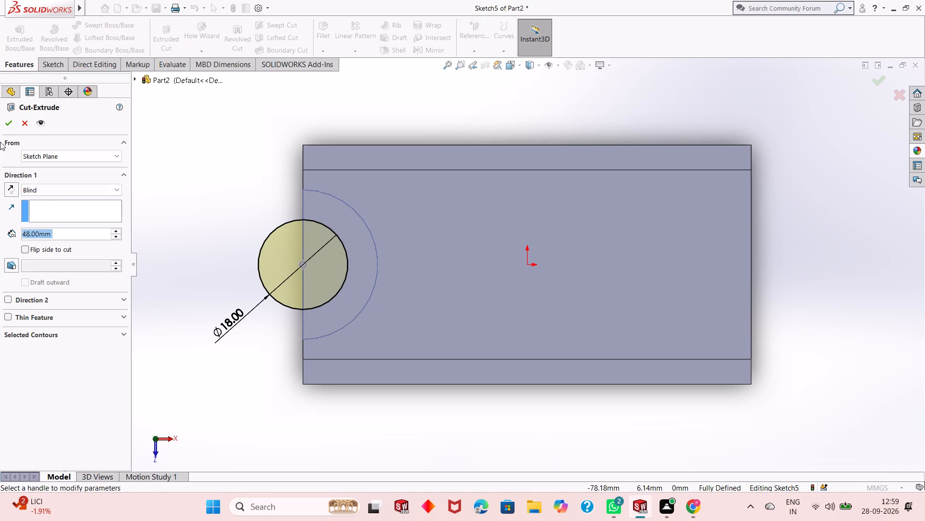
click(3, 126)
click(212, 211)
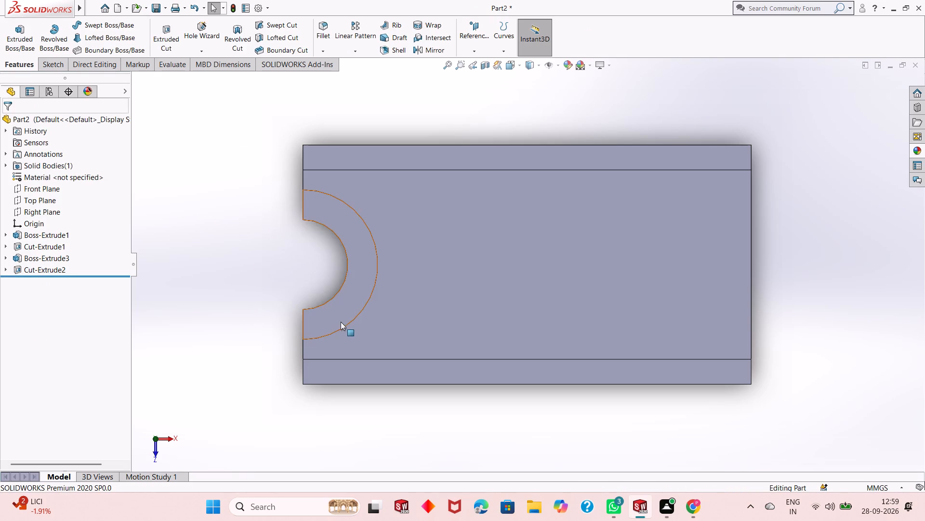
Examine the channel and bored half-round boss from the front, underside and open end.
middle_drag(341, 322, 383, 215)
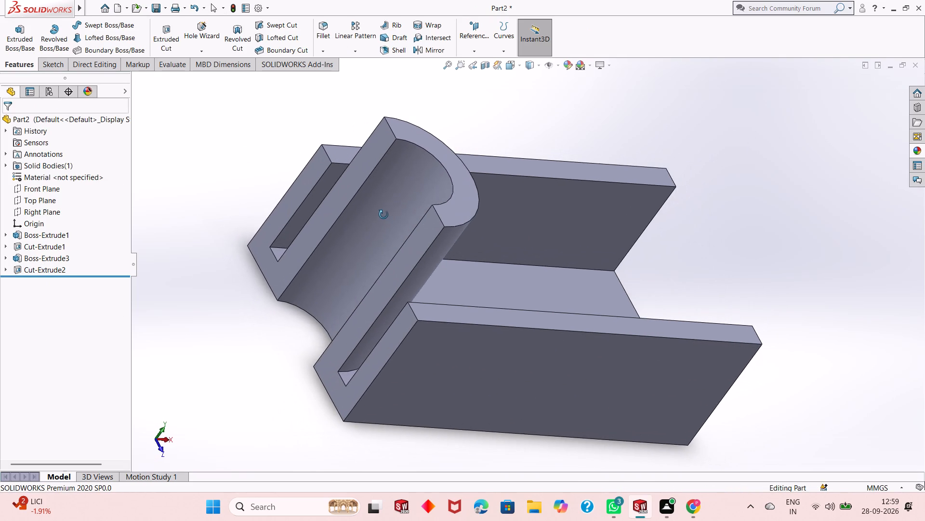
middle_drag(383, 215, 372, 233)
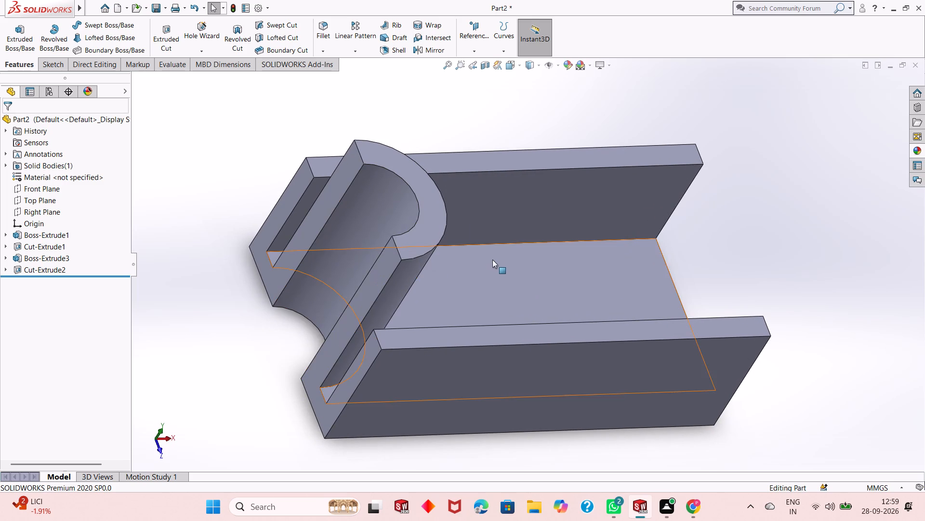
middle_drag(492, 260, 438, 215)
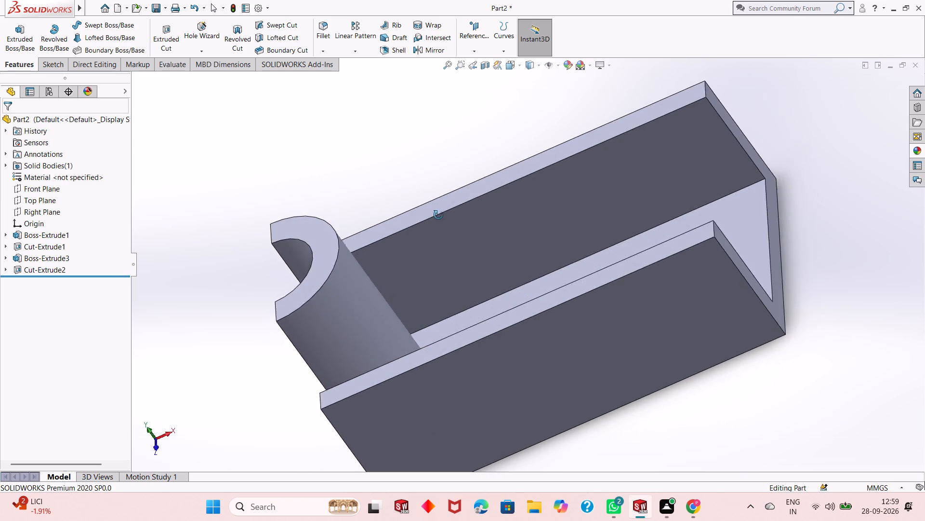
middle_drag(438, 215, 518, 197)
scroll(474, 318, up, 2)
scroll(505, 315, down, 2)
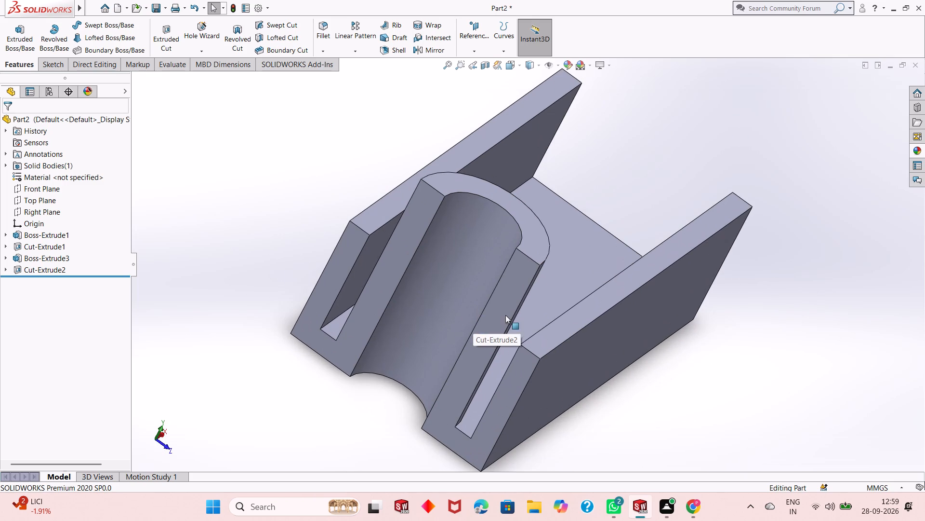
middle_drag(615, 408, 605, 409)
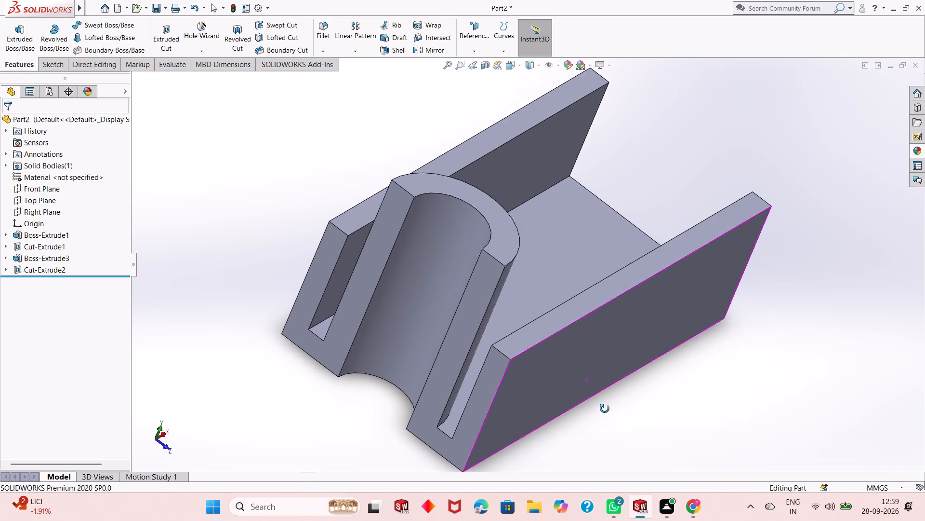
middle_drag(605, 409, 587, 412)
scroll(538, 416, up, 2)
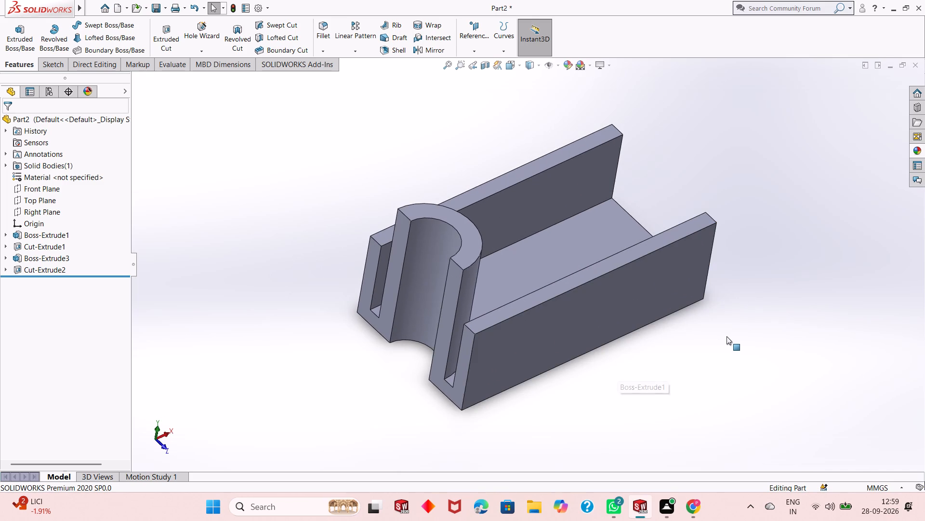
middle_drag(730, 337, 566, 260)
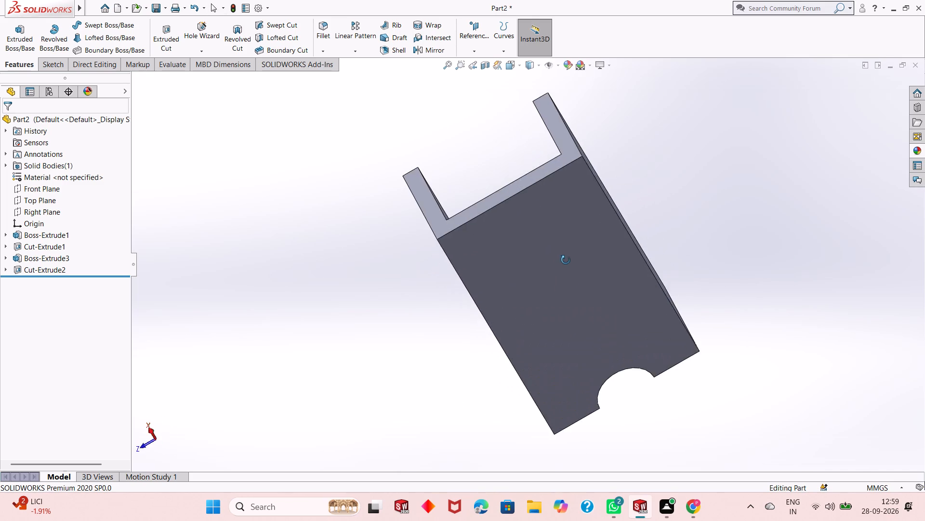
middle_drag(566, 260, 602, 331)
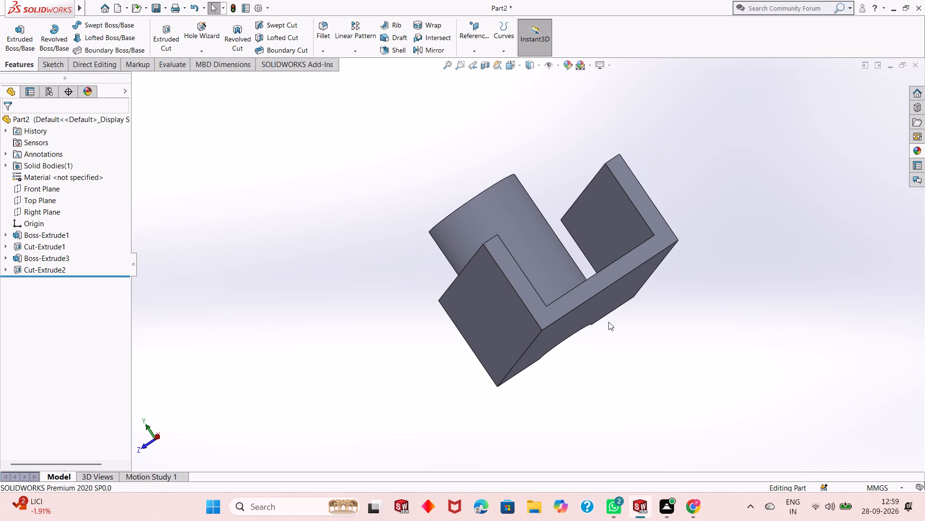
middle_drag(610, 322, 628, 372)
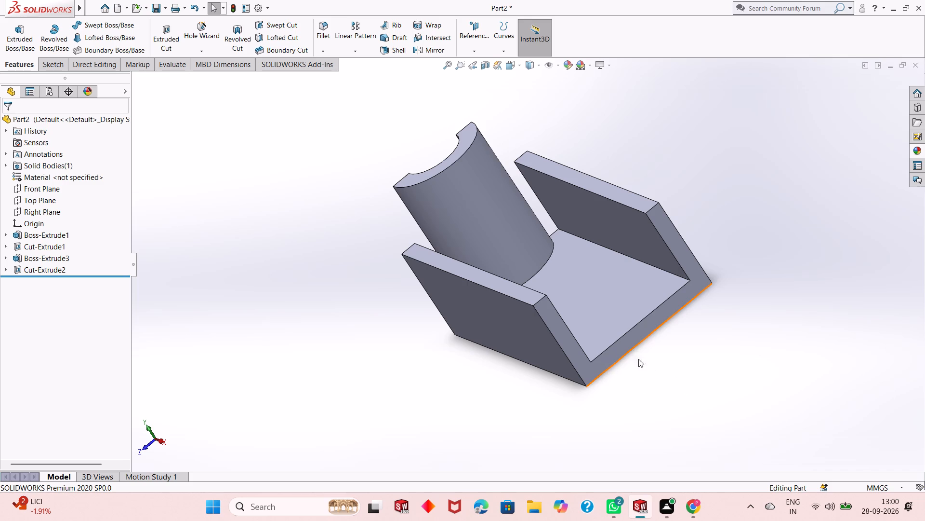
middle_drag(644, 384, 667, 357)
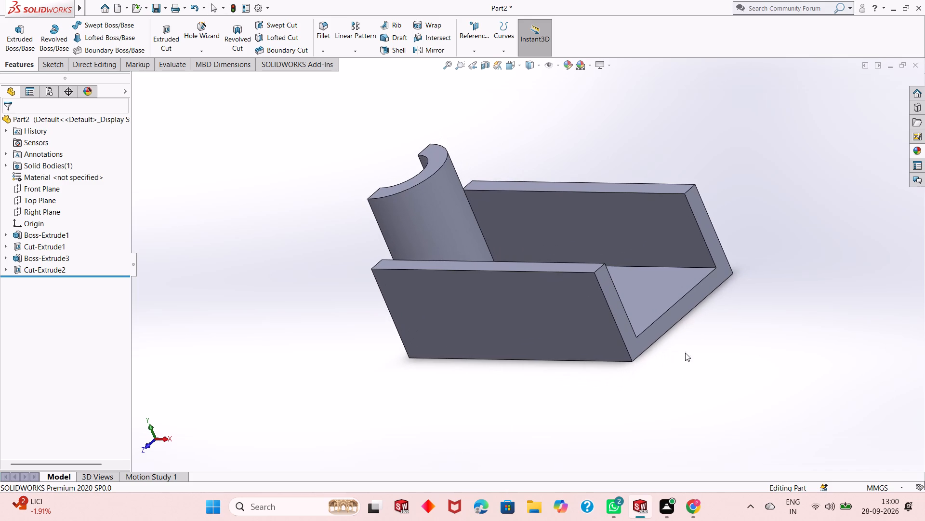
middle_drag(734, 349, 689, 369)
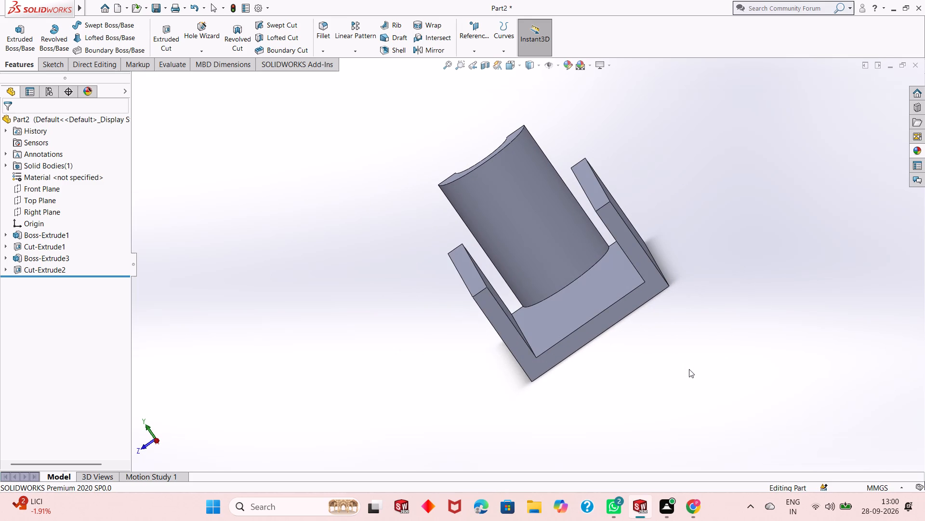
scroll(657, 334, down, 1)
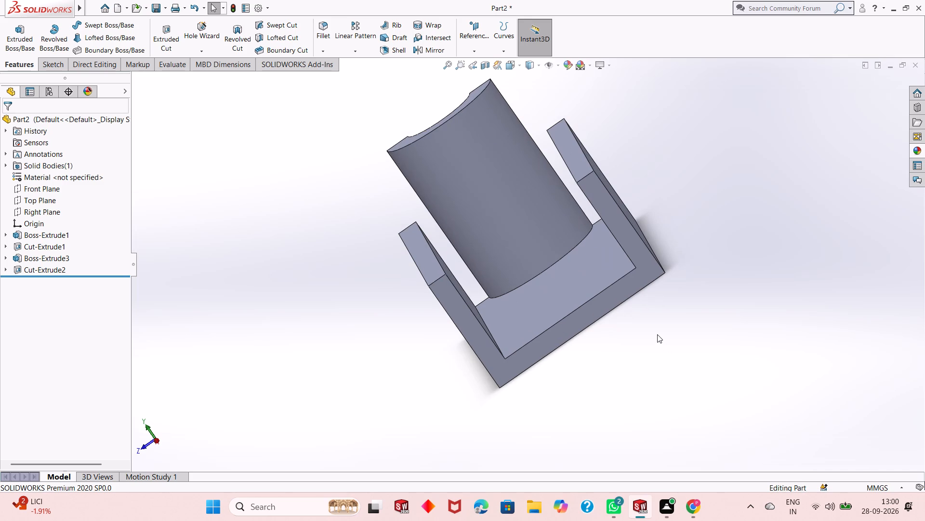
scroll(657, 334, down, 1)
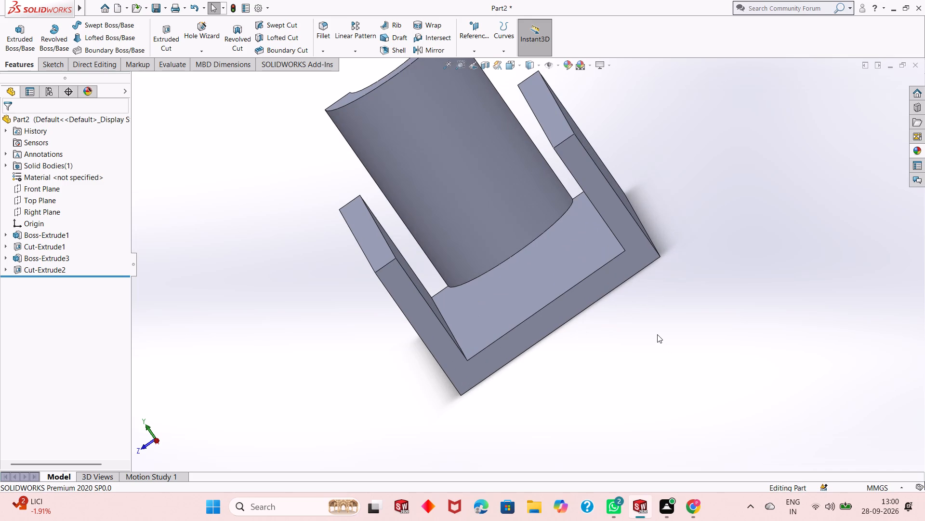
scroll(657, 334, down, 1)
scroll(657, 334, up, 2)
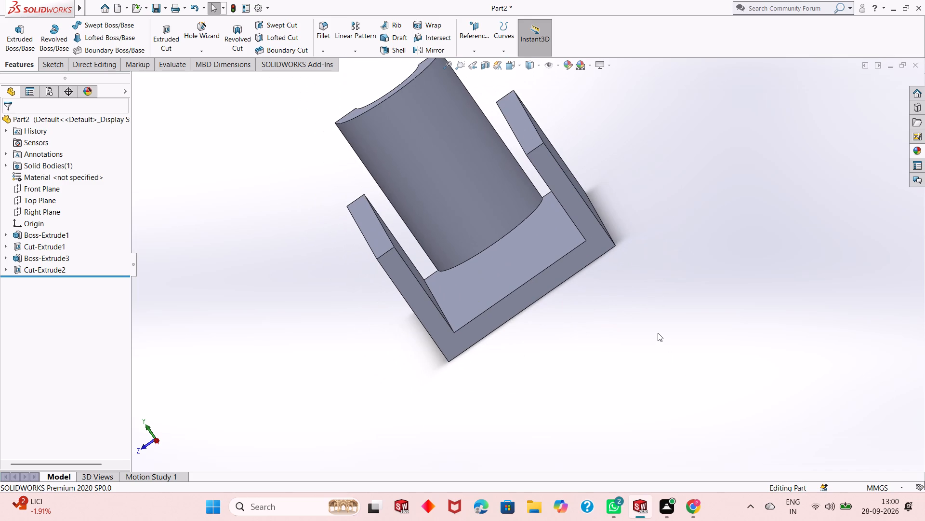
On the channel floor, sketch a corner rectangle about 37 by 27 mm, starting on the end edge opposite the boss.
middle_drag(540, 326, 570, 374)
click(574, 316)
click(616, 291)
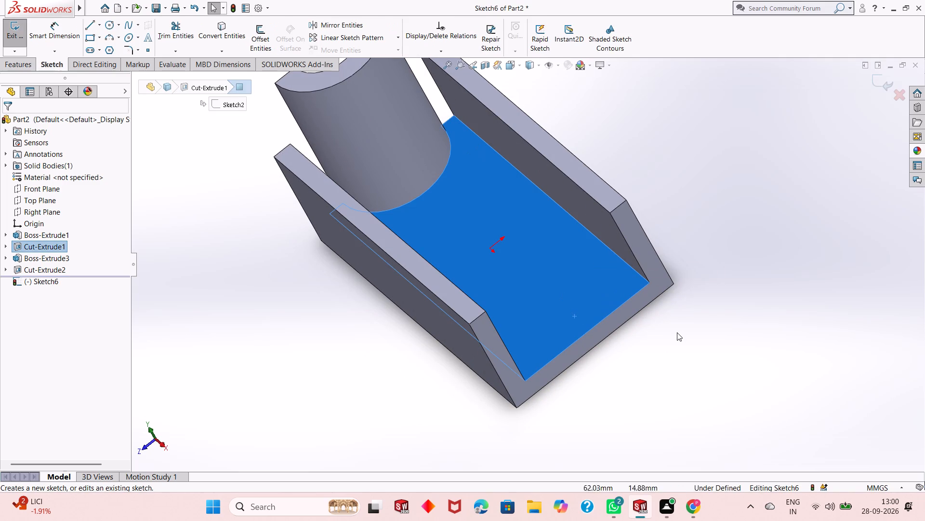
key(ctrl+8)
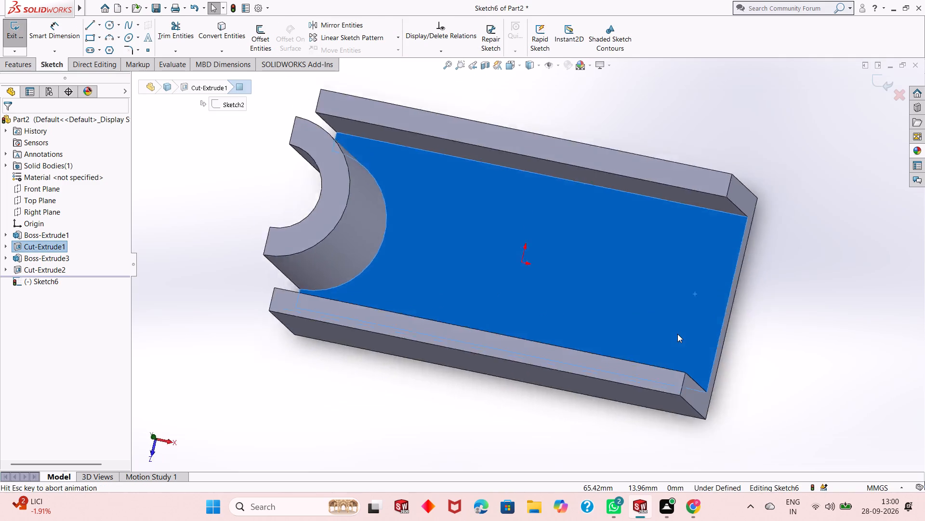
scroll(626, 277, up, 1)
click(755, 256)
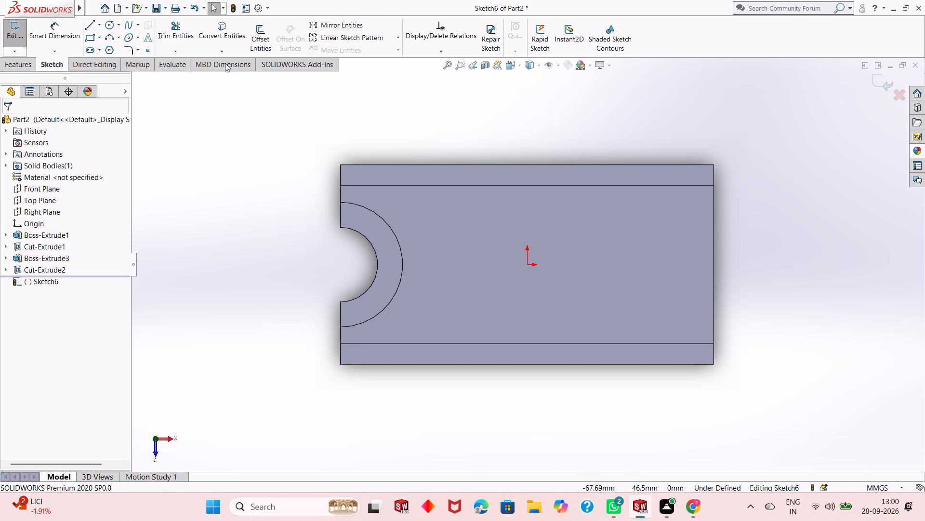
click(91, 39)
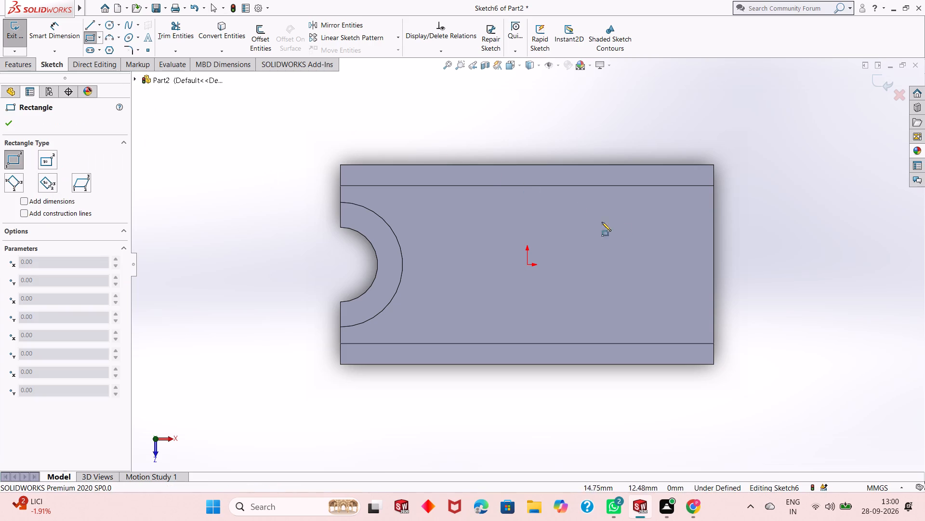
click(714, 210)
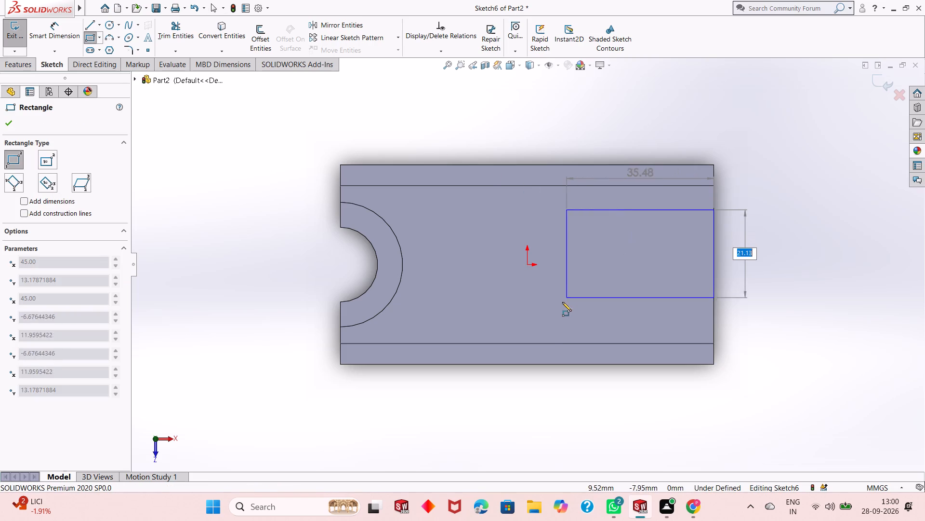
click(561, 323)
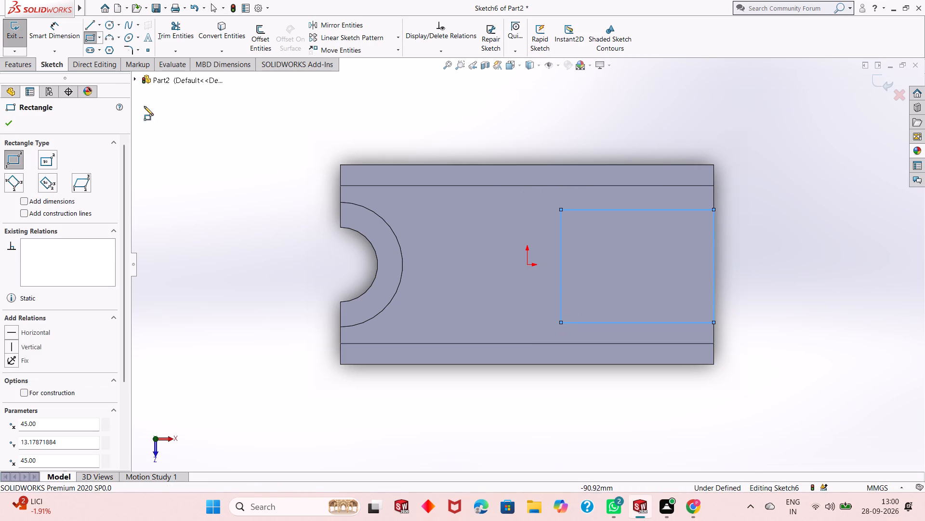
click(7, 122)
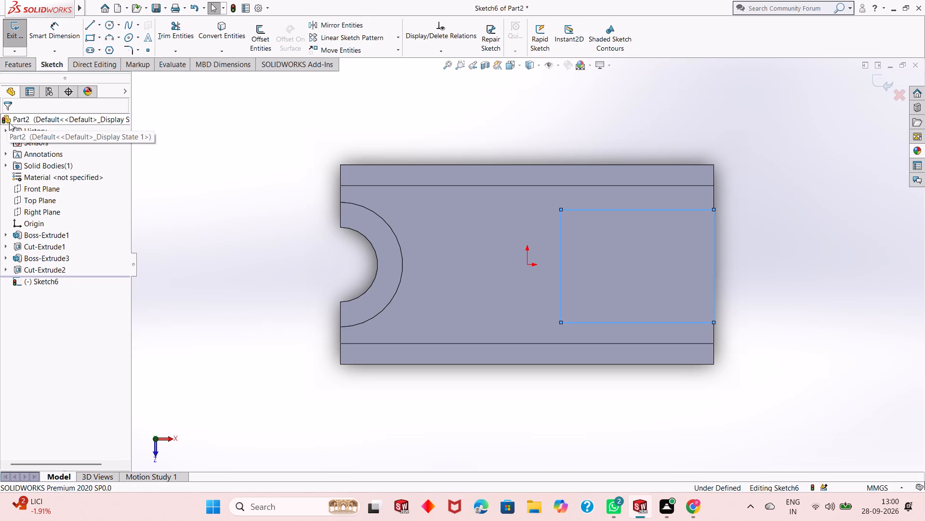
Dimension the rectangle to 27 mm along the channel and 22 mm across it.
click(60, 31)
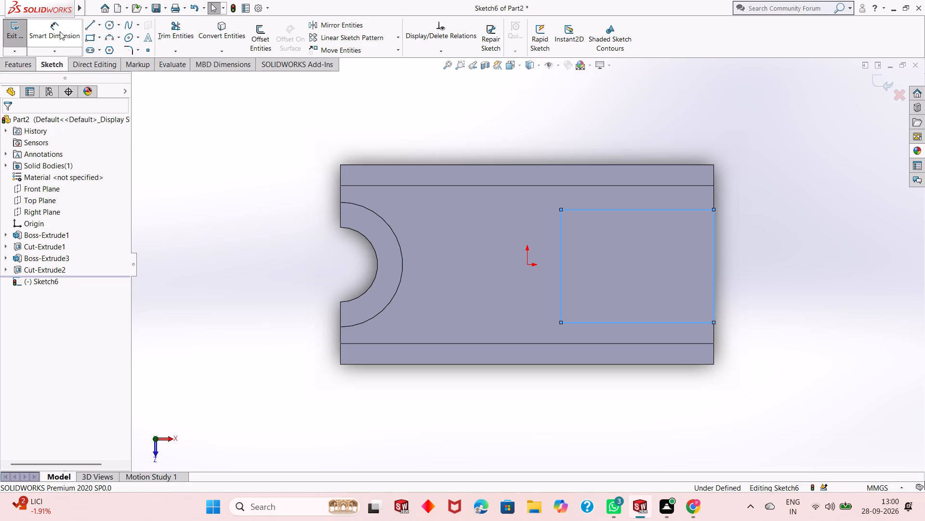
click(664, 209)
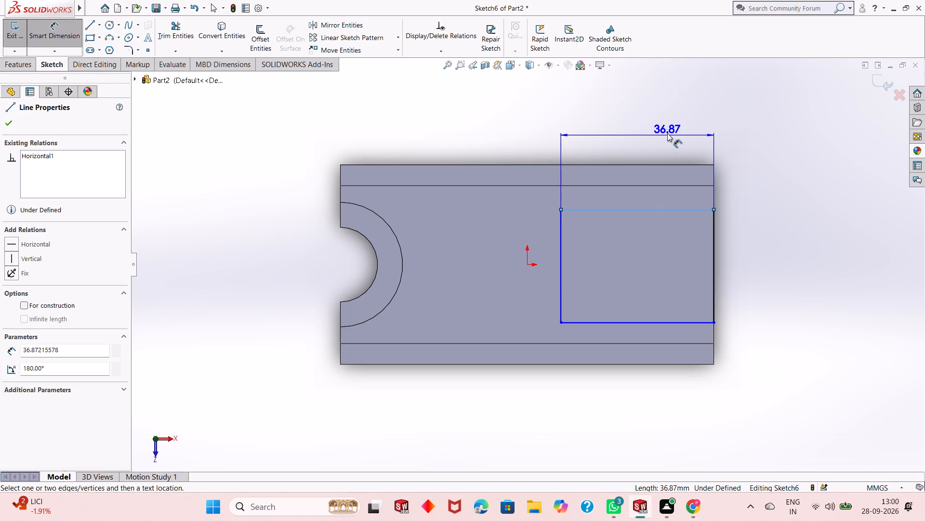
click(665, 123)
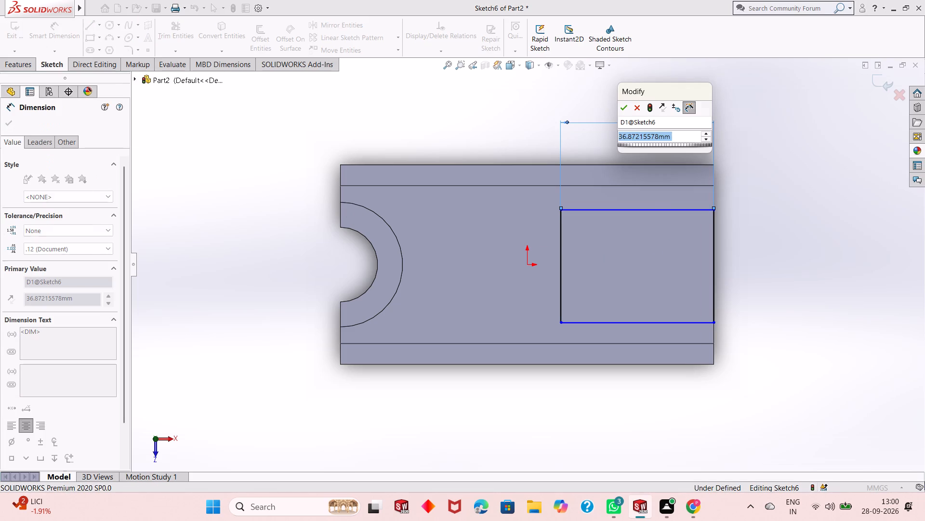
text(27)
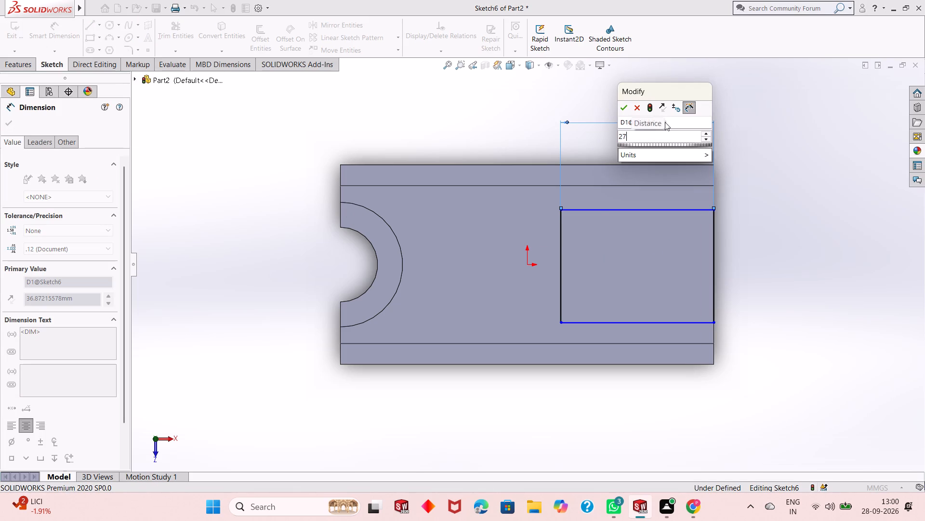
key(Return)
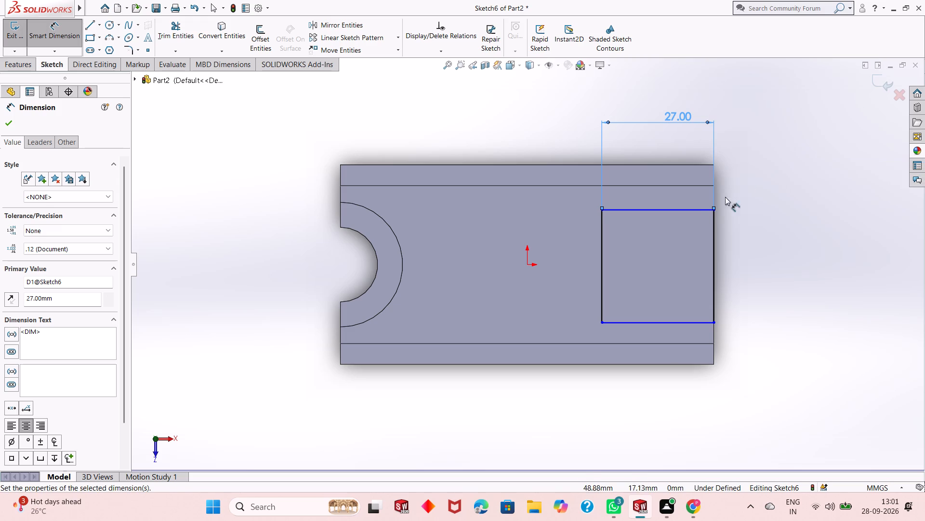
click(714, 226)
click(753, 227)
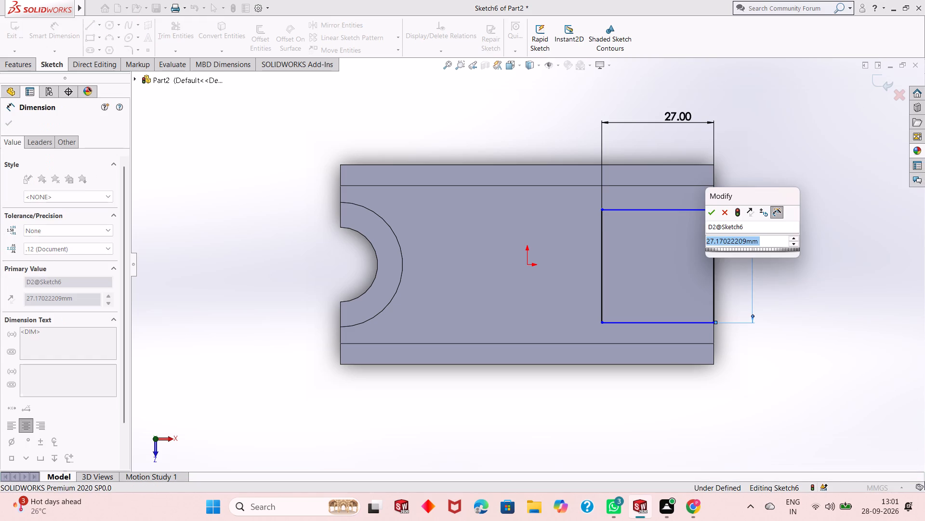
text(22)
key(Return)
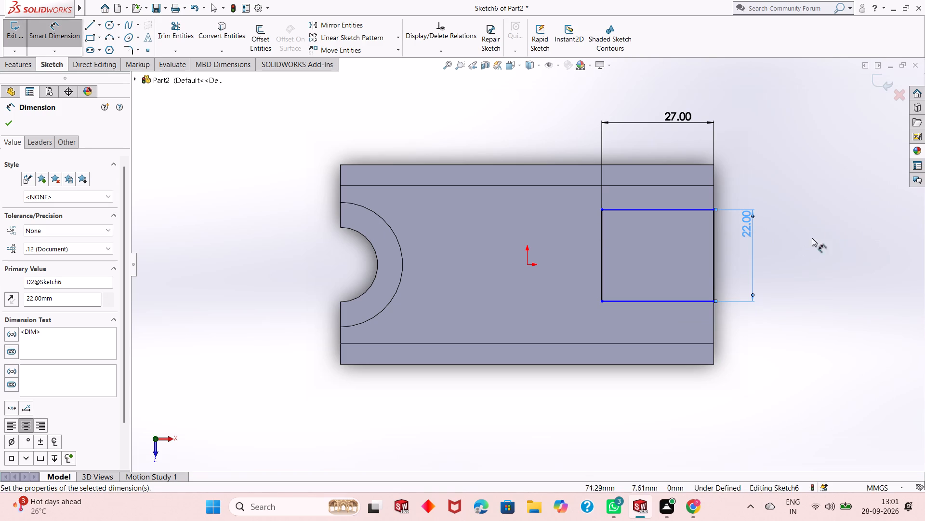
Set a 10 mm distance between the rectangle's edge and the inner edge of the channel wall on the negative Z side.
click(691, 212)
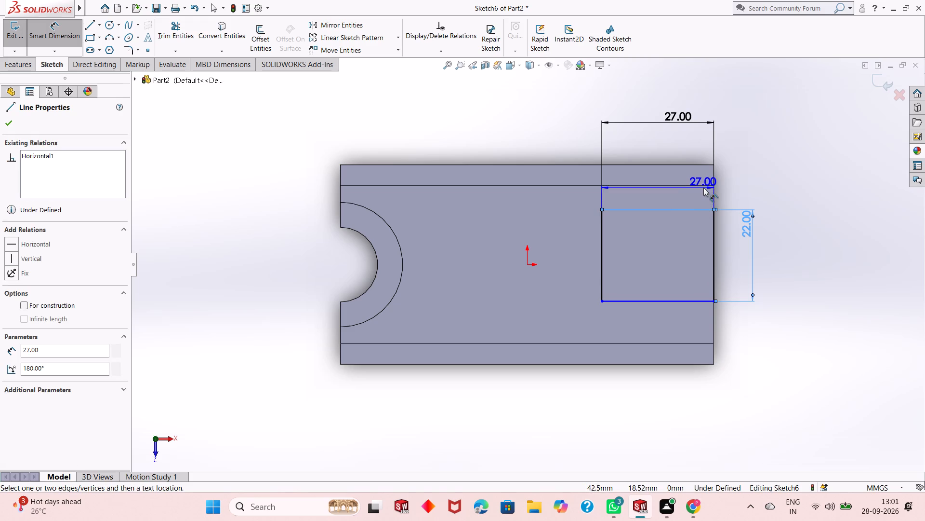
click(700, 186)
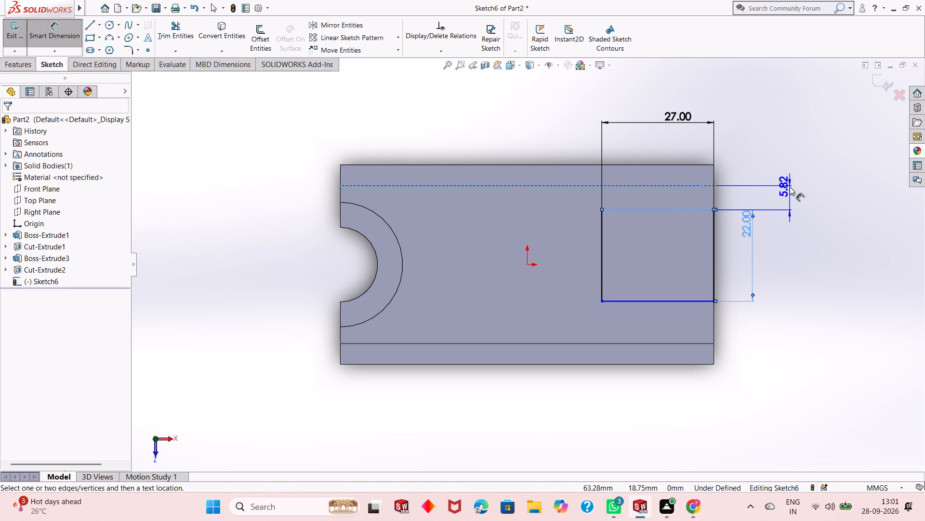
click(790, 187)
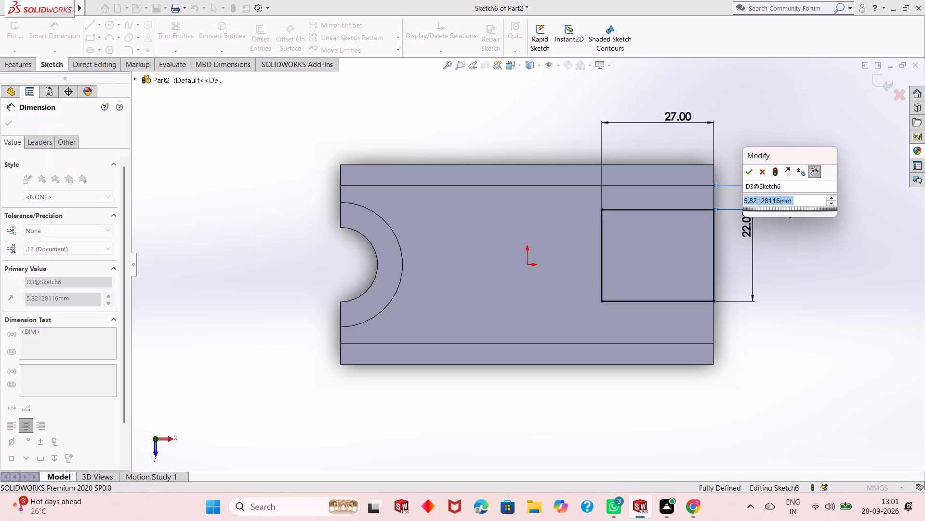
text(10)
key(Return)
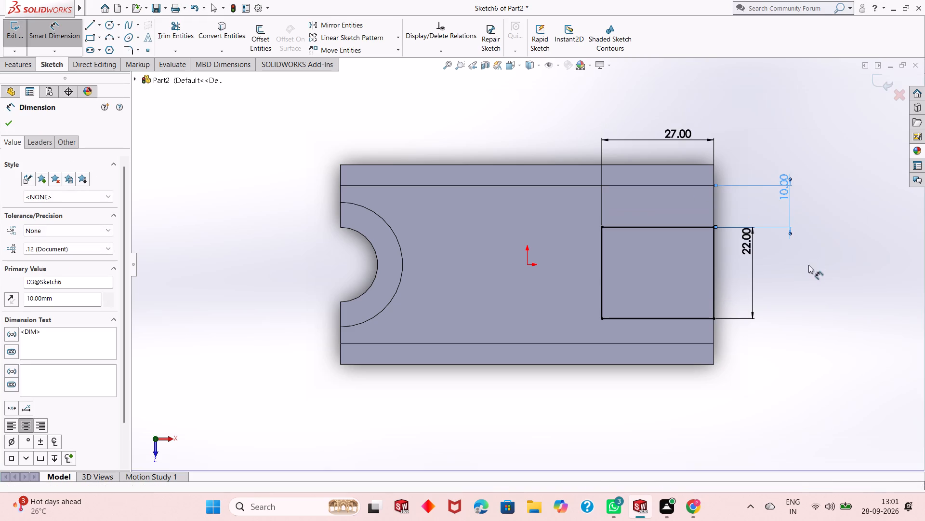
Check the gap between the rectangle's edge on the positive Z side and the inner edge of the adjacent channel wall.
click(700, 319)
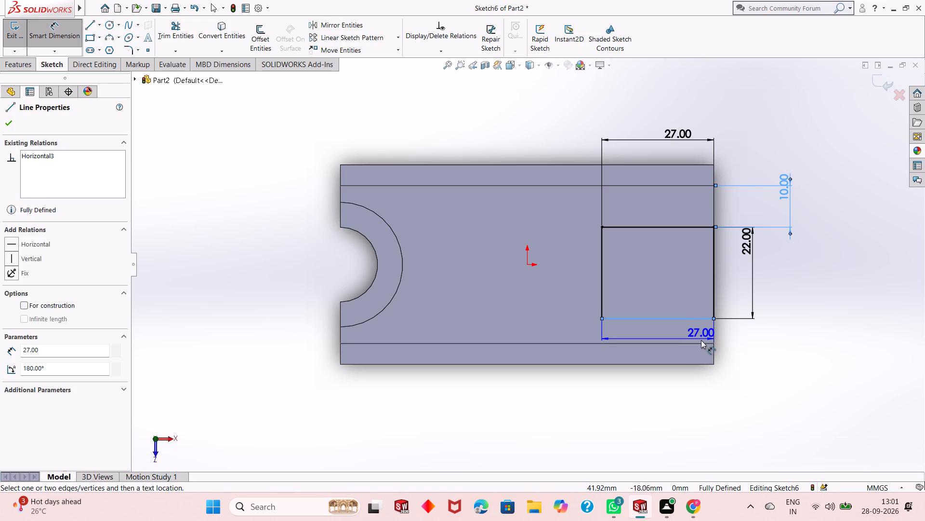
click(701, 343)
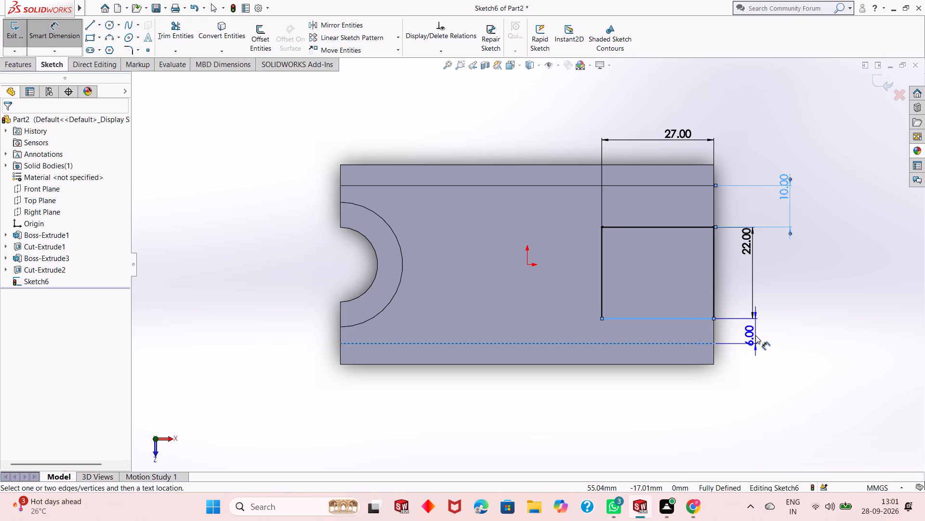
key(Escape)
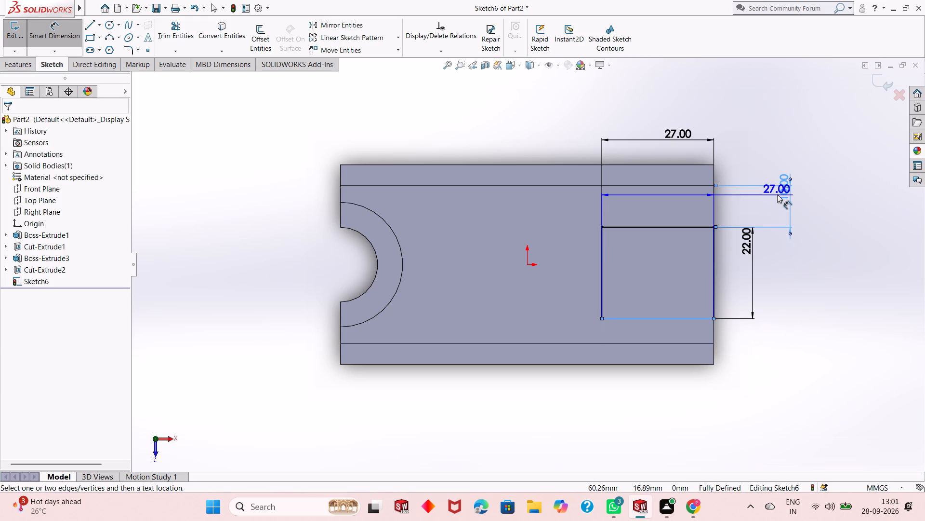
key(Escape)
Set the distance between the rectangle and the inner edge of the negative Z side wall to 8 mm.
click(784, 194)
double_click(784, 194)
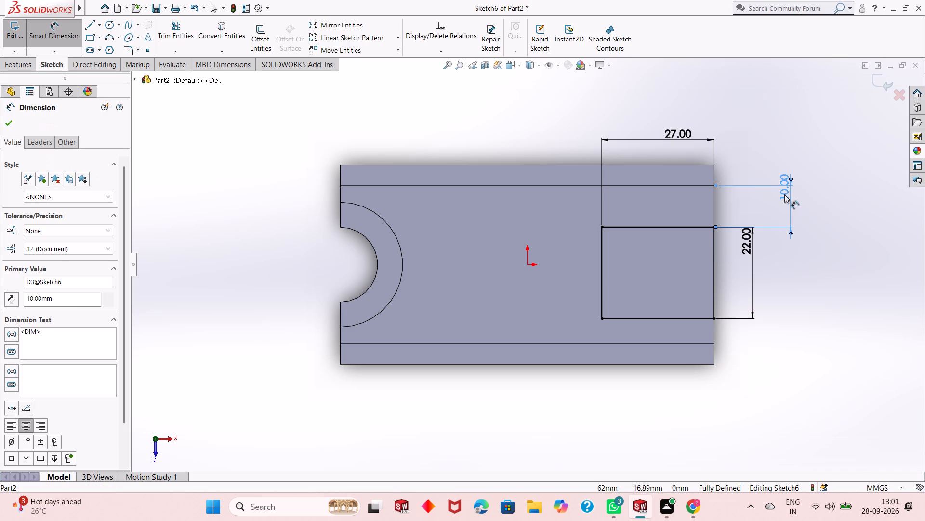
key(8)
key(Return)
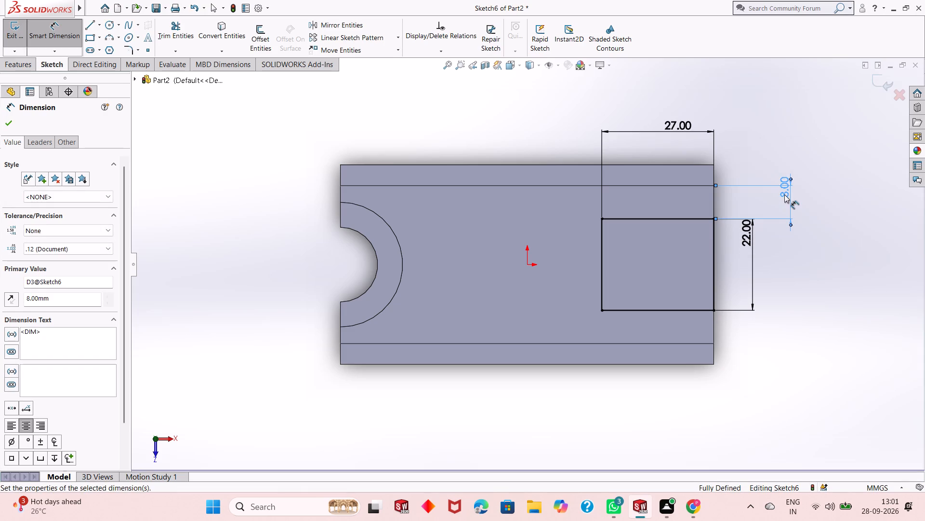
Recheck the gap between the rectangle and the positive Z side wall without keeping a dimension.
click(698, 312)
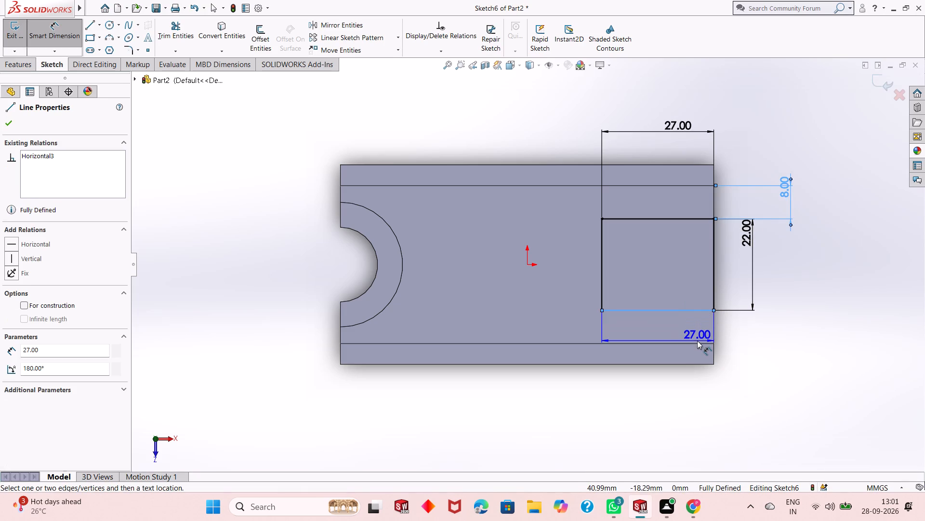
click(697, 341)
click(541, 200)
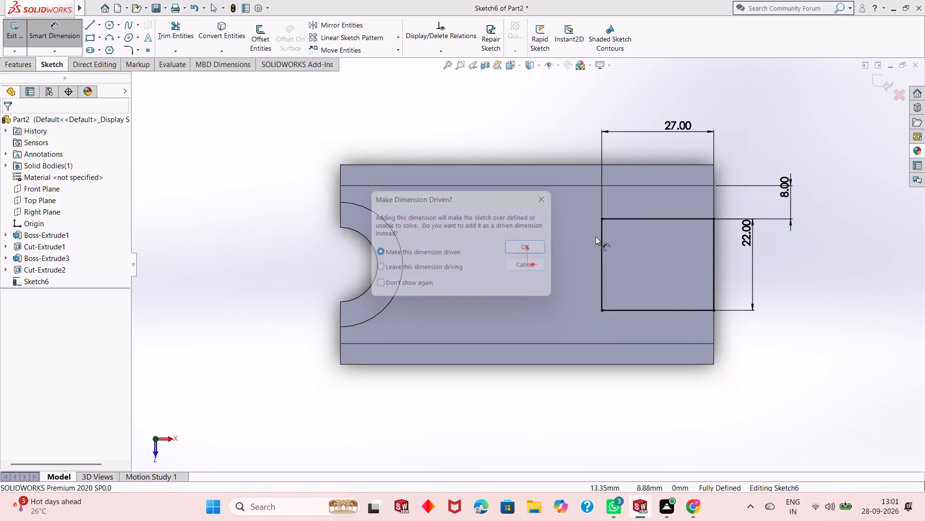
click(666, 310)
click(669, 343)
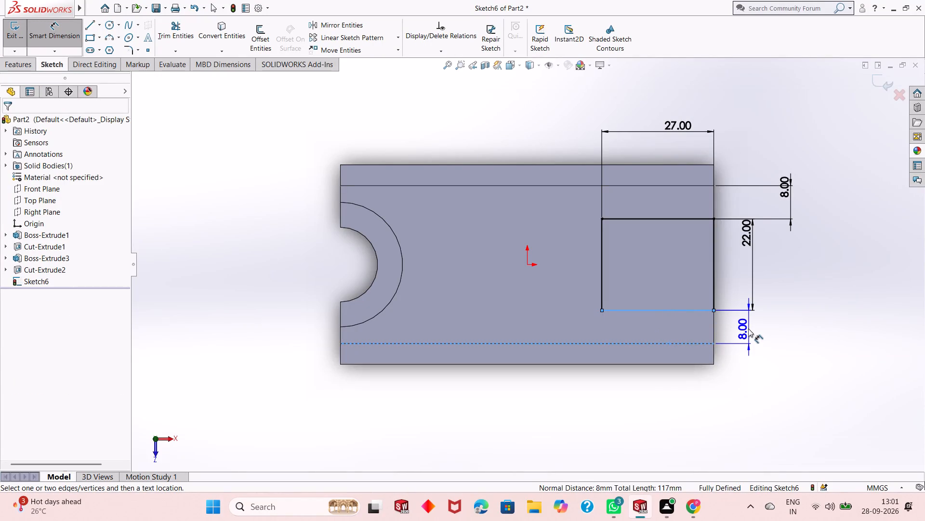
key(Escape)
key(Escape)
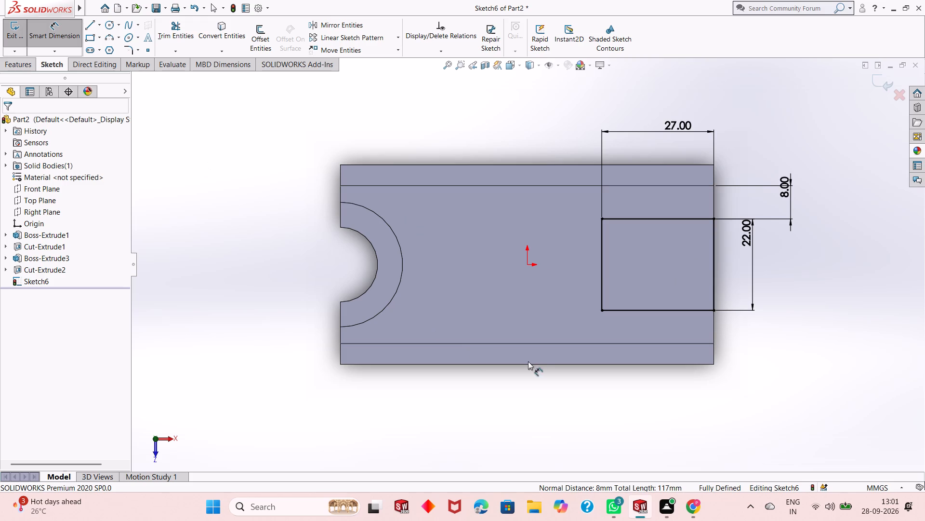
right_click(273, 139)
click(315, 170)
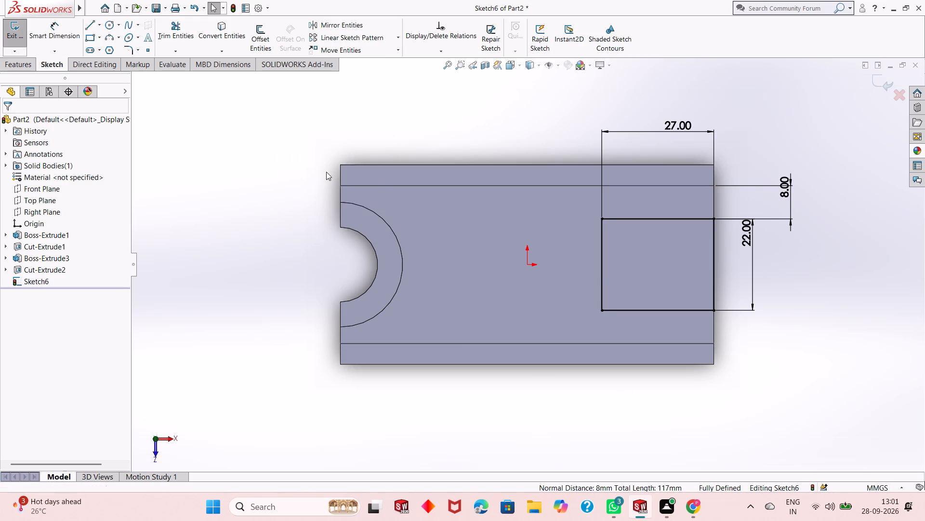
Set up a blind boss extrusion of the 27 by 22 mm rectangle, upward from the channel floor, with a 37 mm depth.
scroll(733, 296, up, 1)
scroll(697, 271, down, 1)
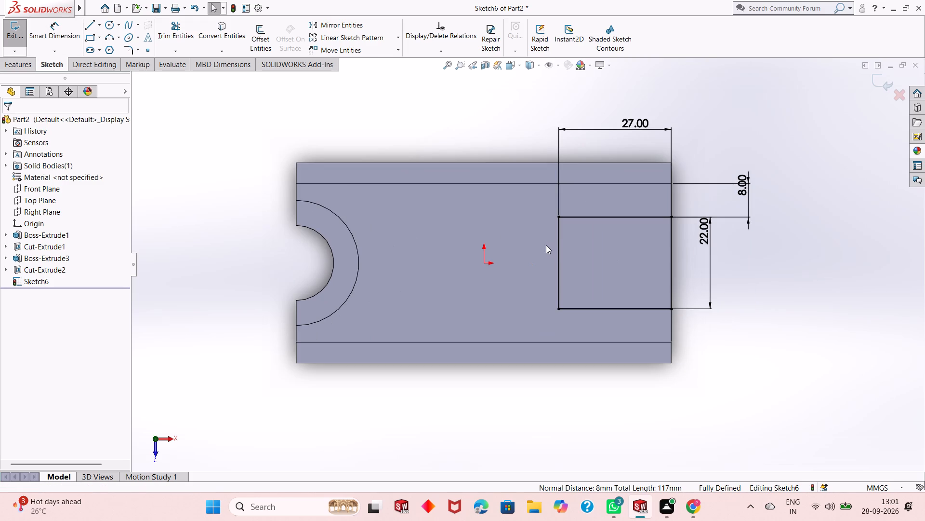
click(27, 71)
click(27, 58)
click(27, 44)
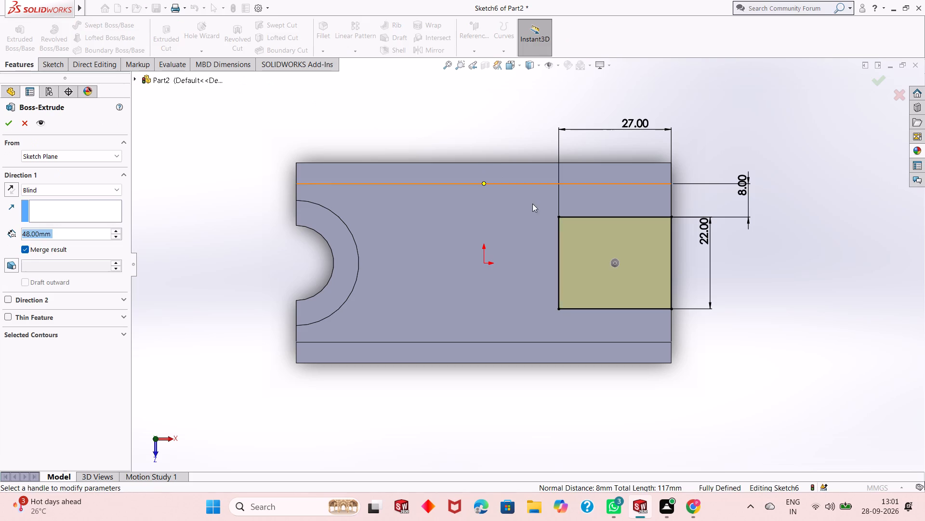
middle_drag(560, 268, 560, 182)
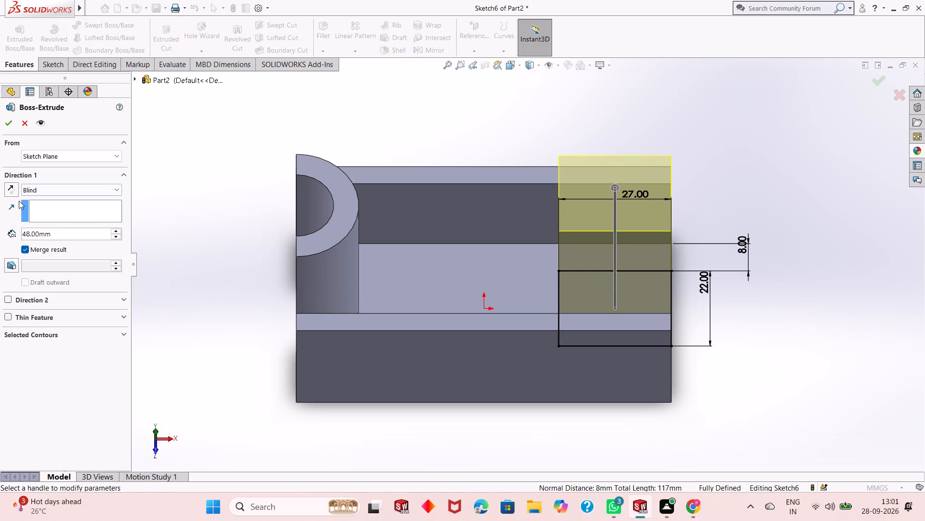
double_click(56, 232)
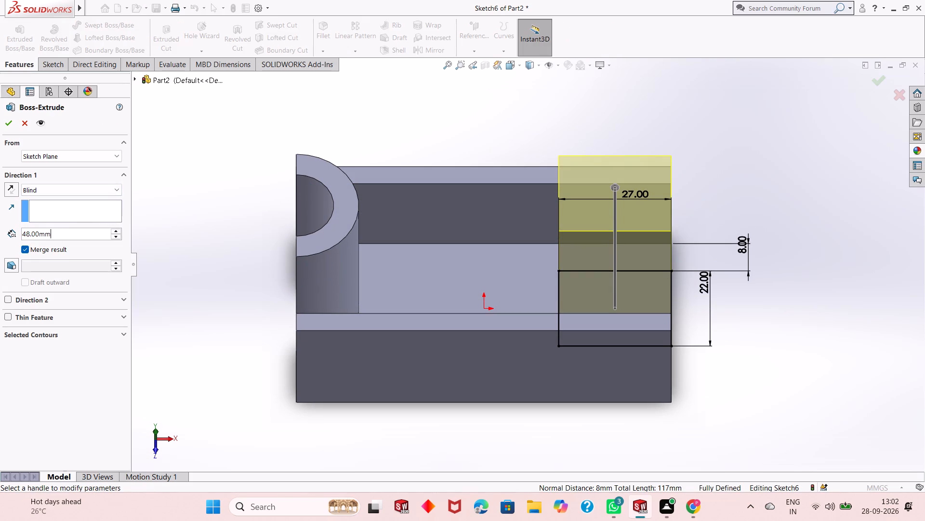
text(48)
key(minus)
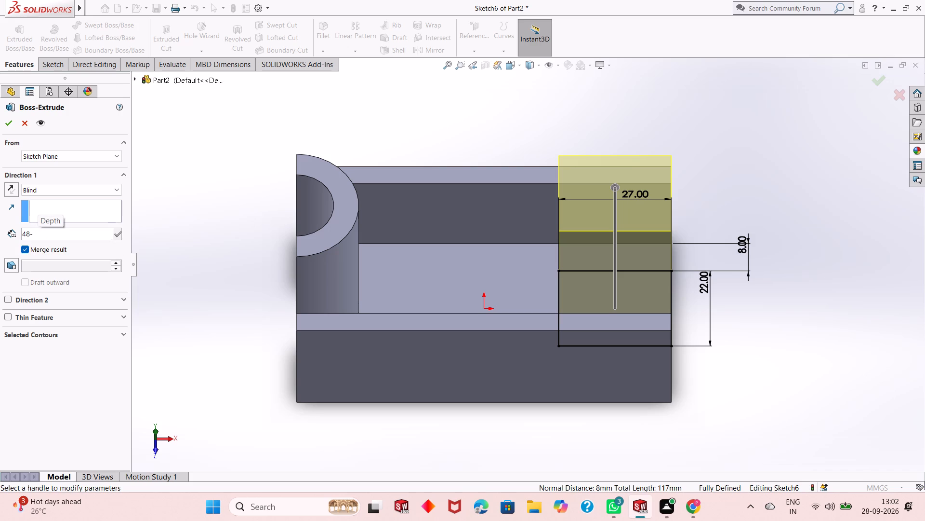
text(11)
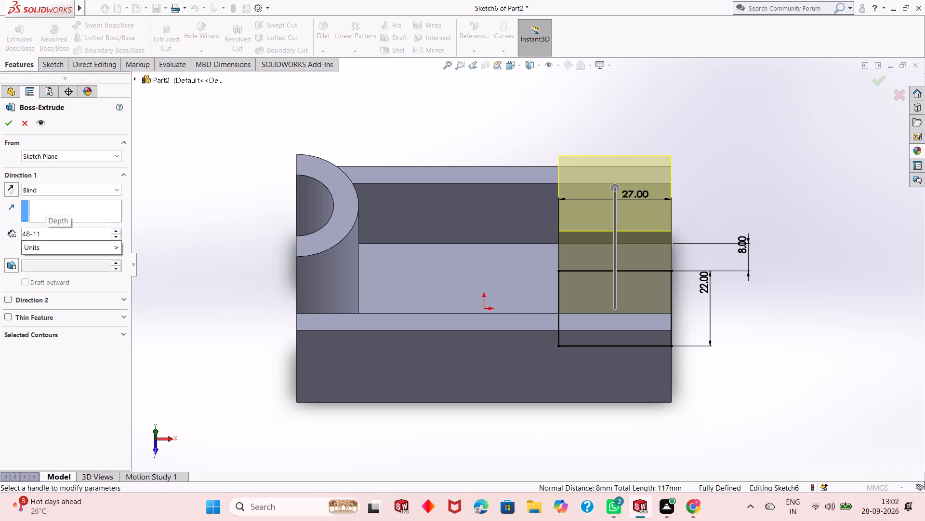
key(Return)
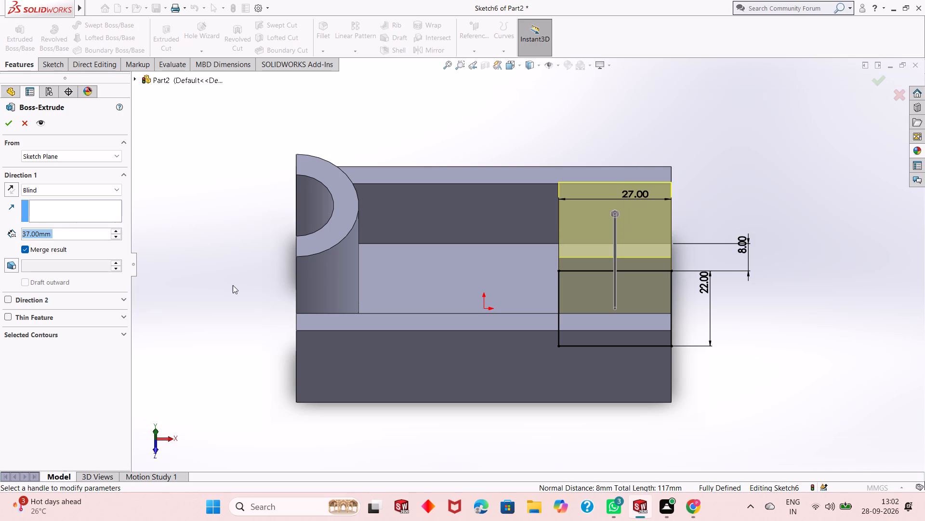
middle_drag(734, 366, 766, 293)
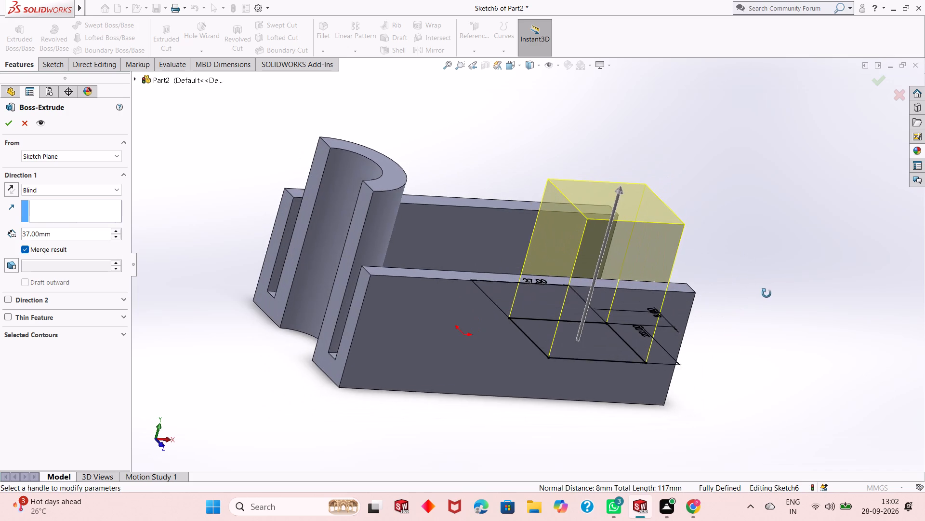
middle_drag(766, 293, 768, 319)
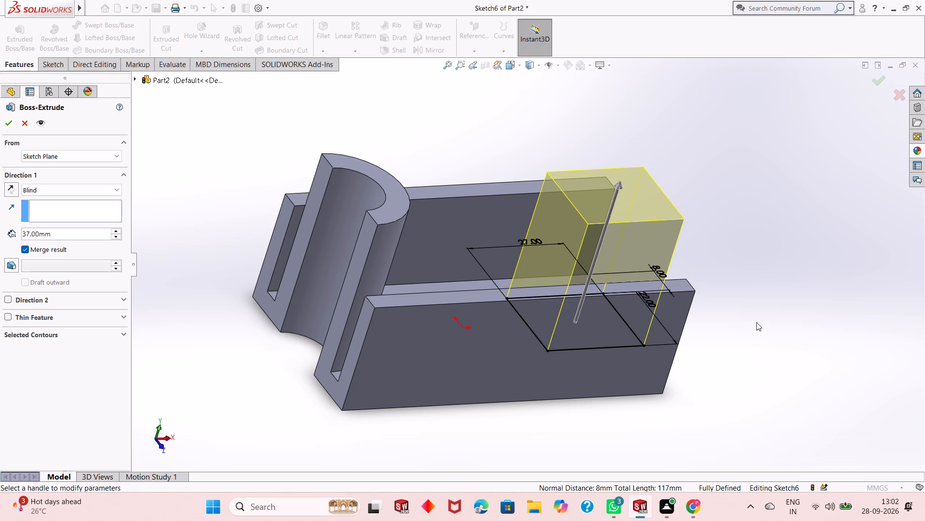
Set the boss extrusion depth to 19 mm and complete the rectangular block.
text(30)
double_click(68, 234)
text(30-11)
key(Return)
click(8, 126)
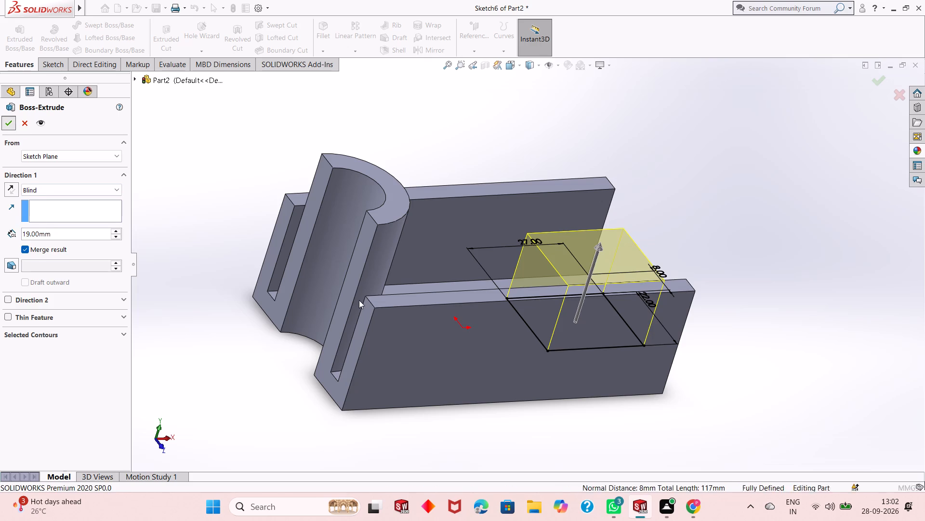
On the block's top face, sketch a corner rectangle about 14 mm wide across the channel, starting on the outer end edge.
scroll(461, 302, up, 2)
click(707, 342)
middle_drag(655, 337, 670, 315)
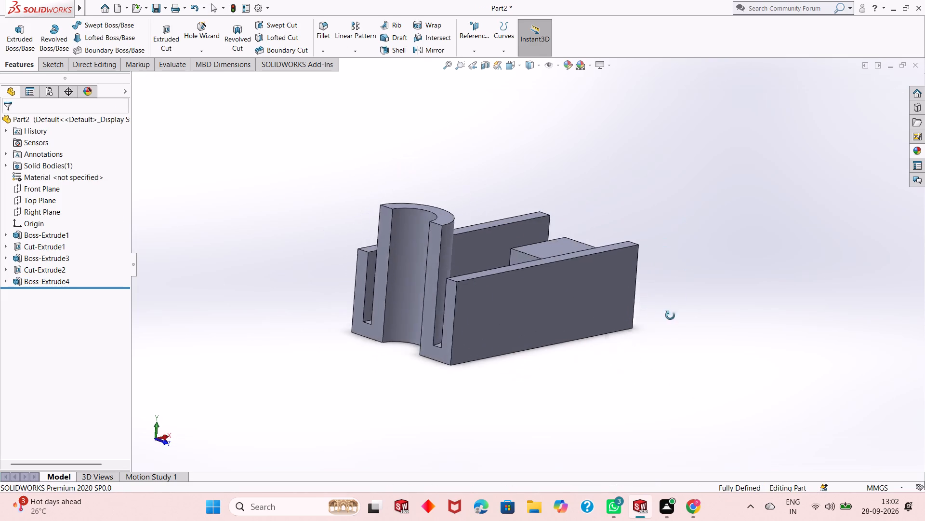
middle_drag(670, 315, 658, 365)
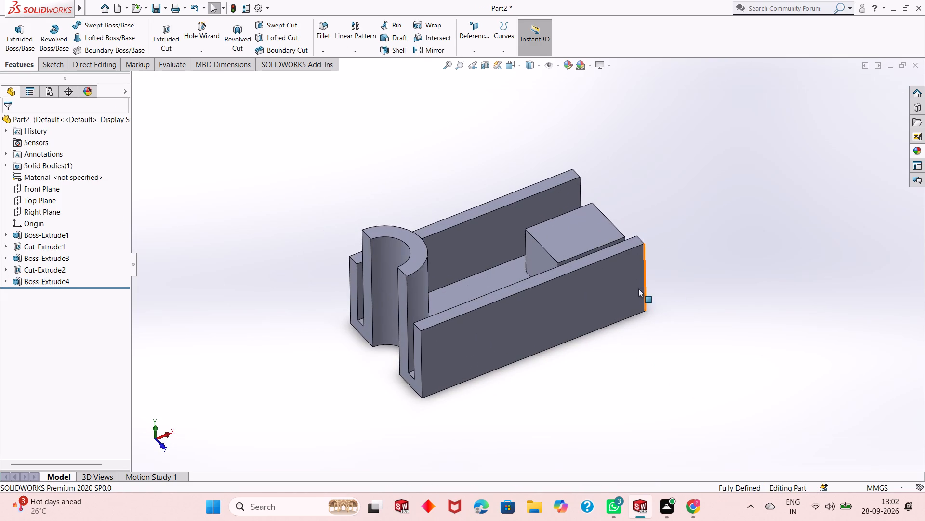
click(575, 239)
click(616, 214)
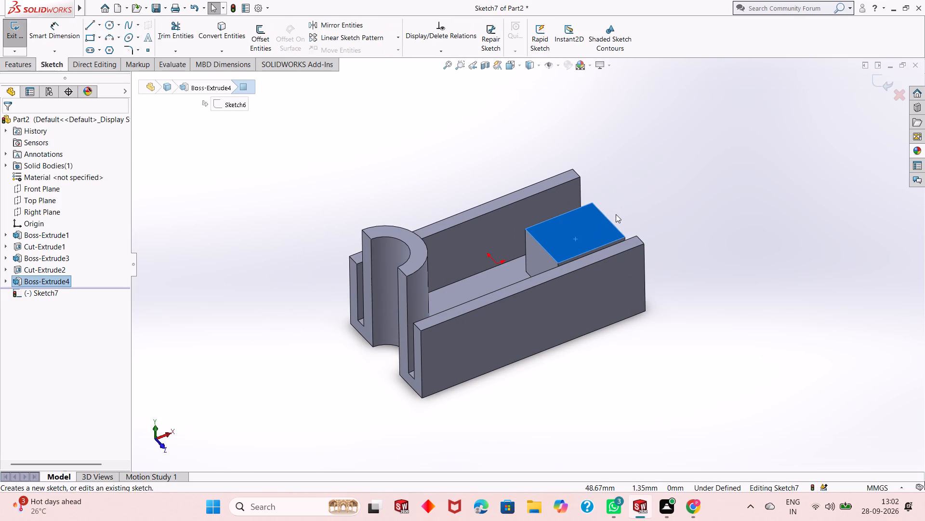
key(ctrl+8)
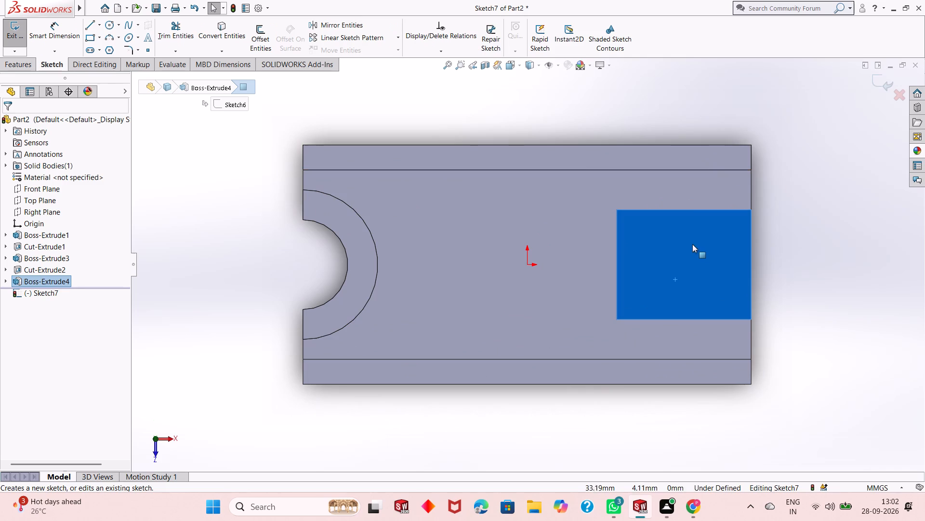
click(794, 255)
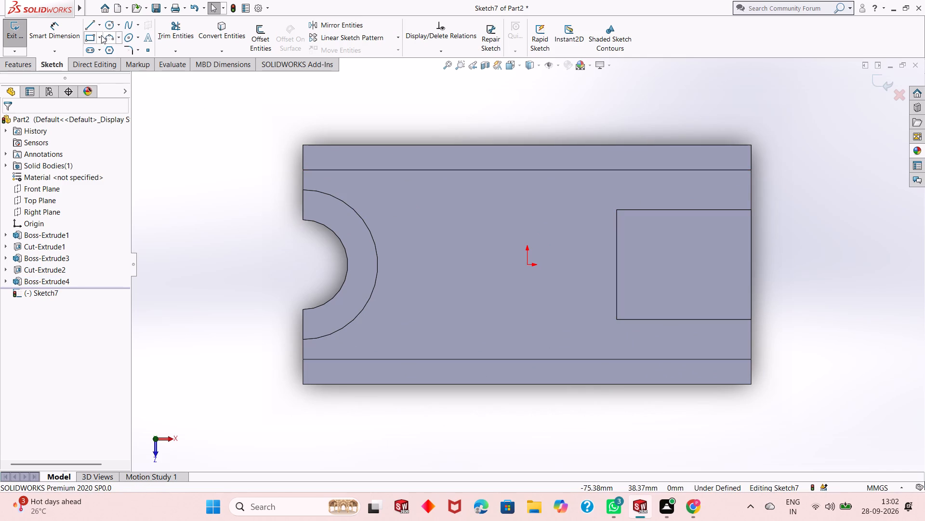
click(89, 37)
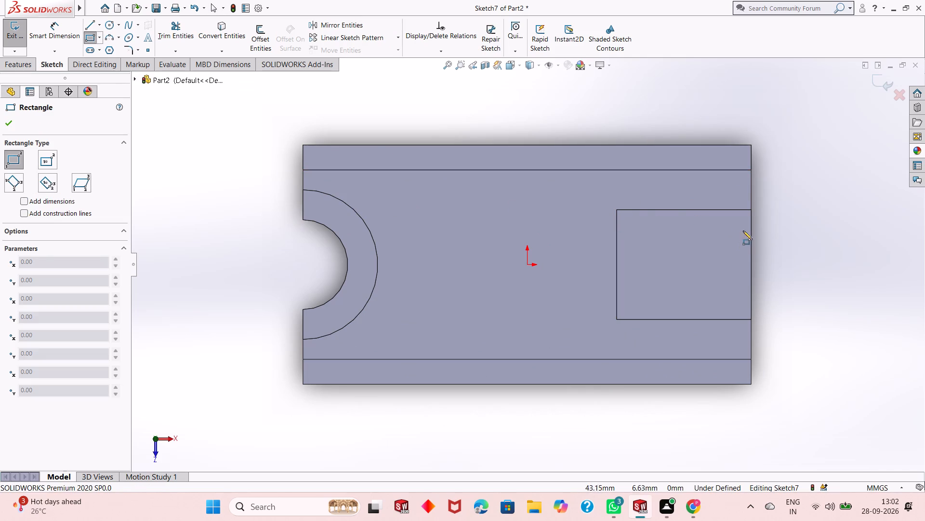
click(750, 228)
click(643, 298)
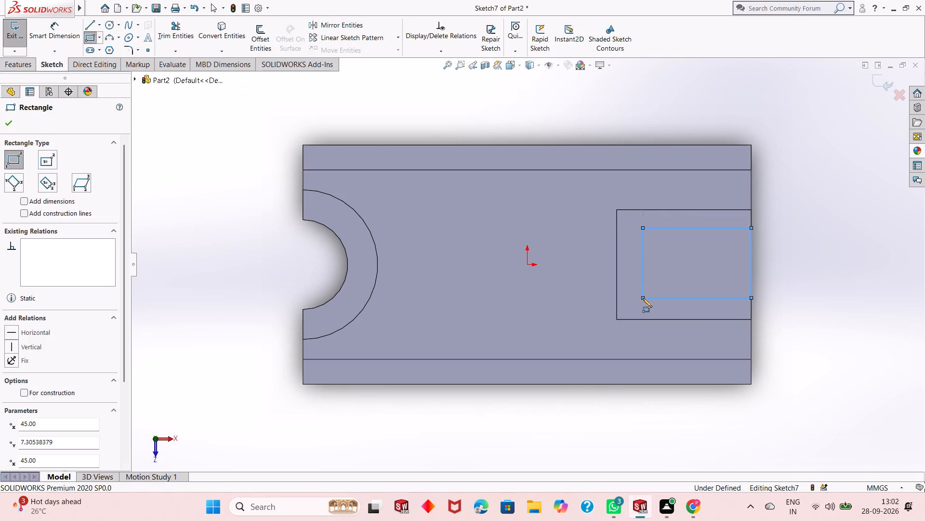
right_click(790, 171)
click(804, 178)
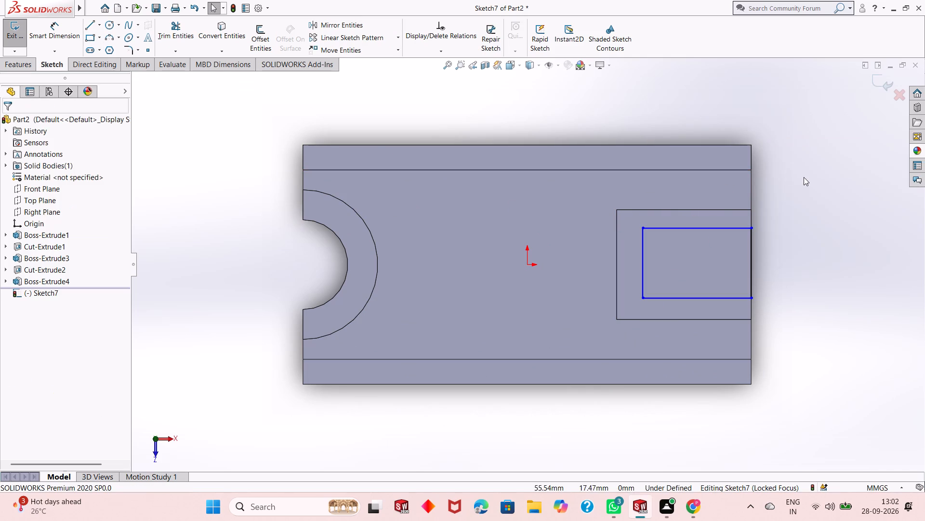
Dimension the new rectangle's width across the channel to 10 mm.
click(66, 39)
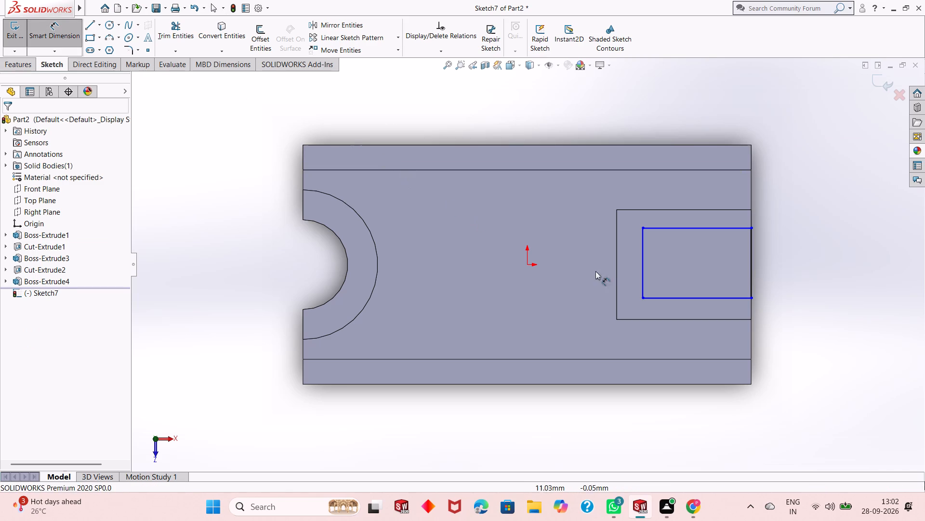
click(753, 271)
click(779, 265)
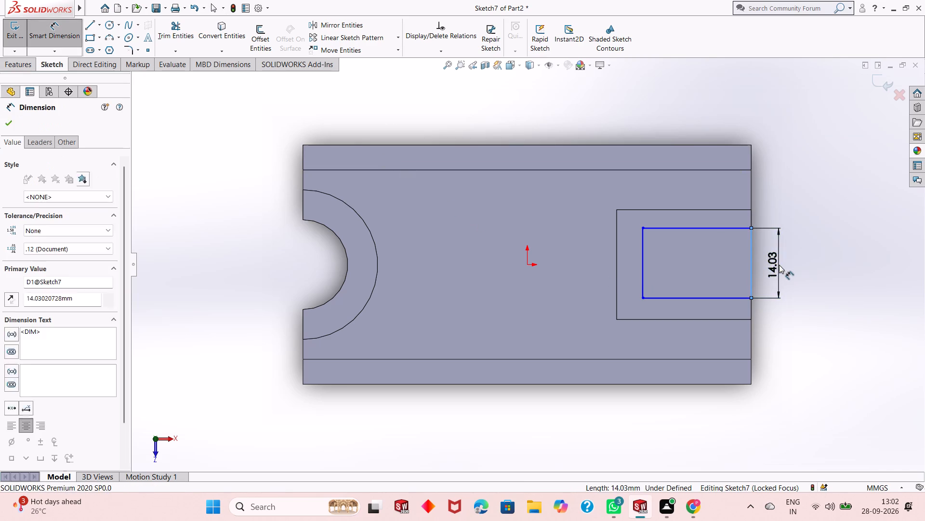
text(10)
key(Return)
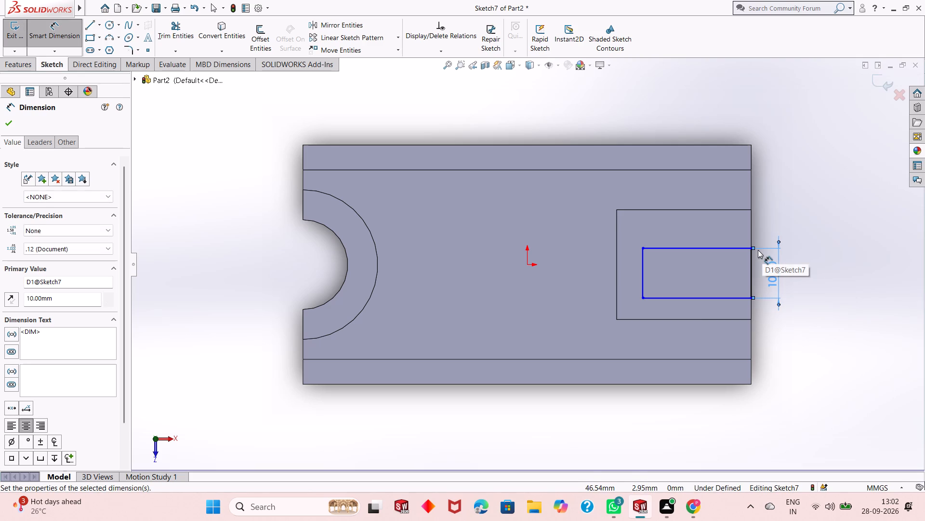
Set a 6 mm distance between the rectangle's edge and the block's edge on the negative Z side.
click(728, 249)
click(730, 211)
click(808, 208)
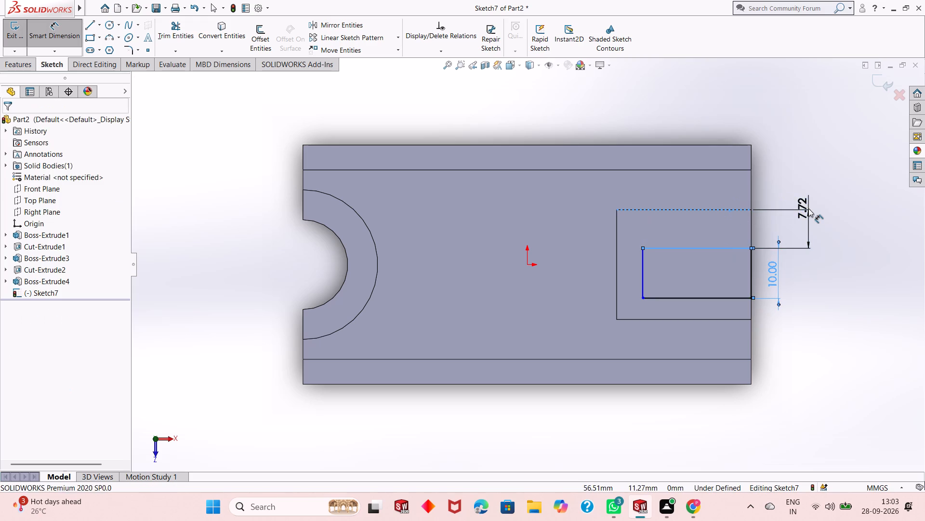
key(6)
key(Return)
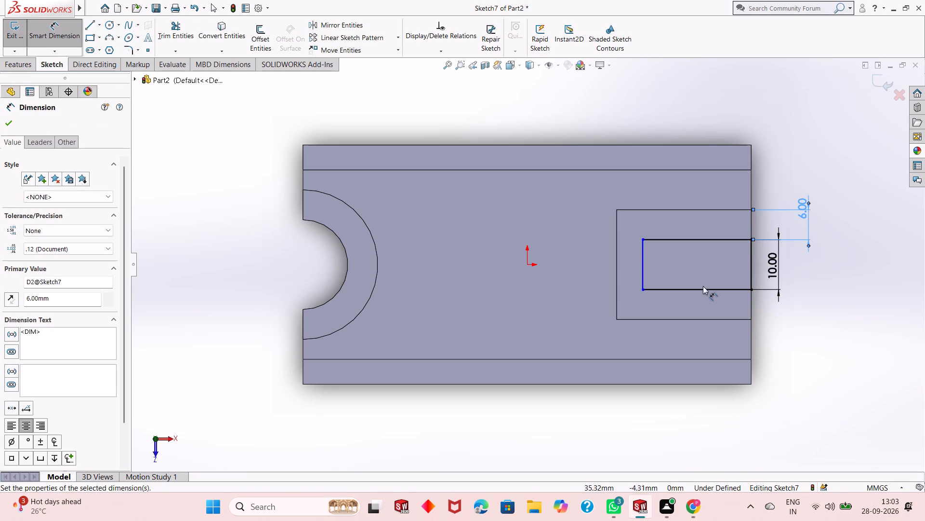
Dimension the rectangle's length along the channel to 21 mm.
click(641, 259)
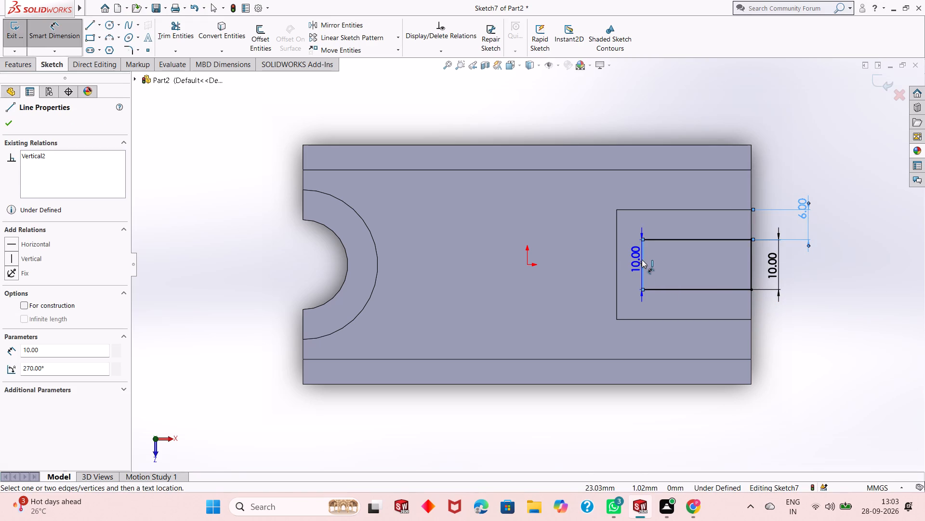
key(Escape)
click(699, 238)
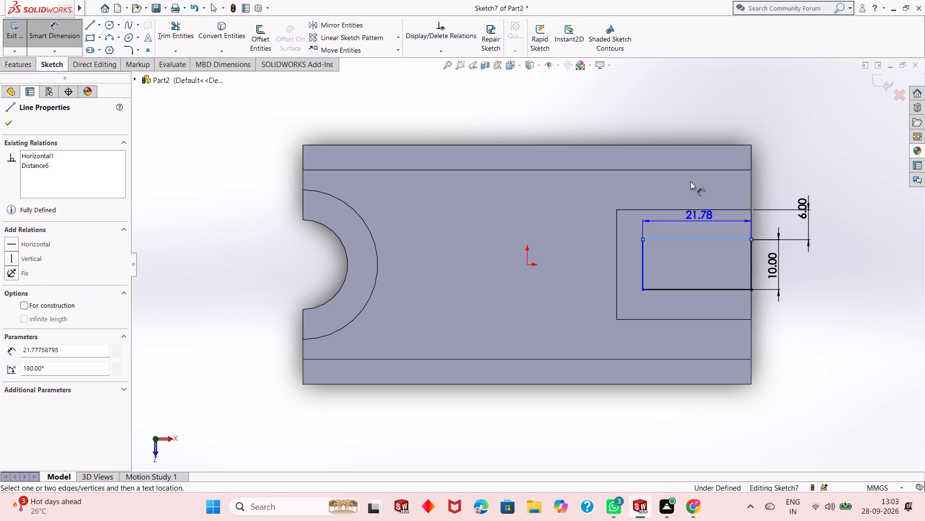
click(676, 118)
text(21)
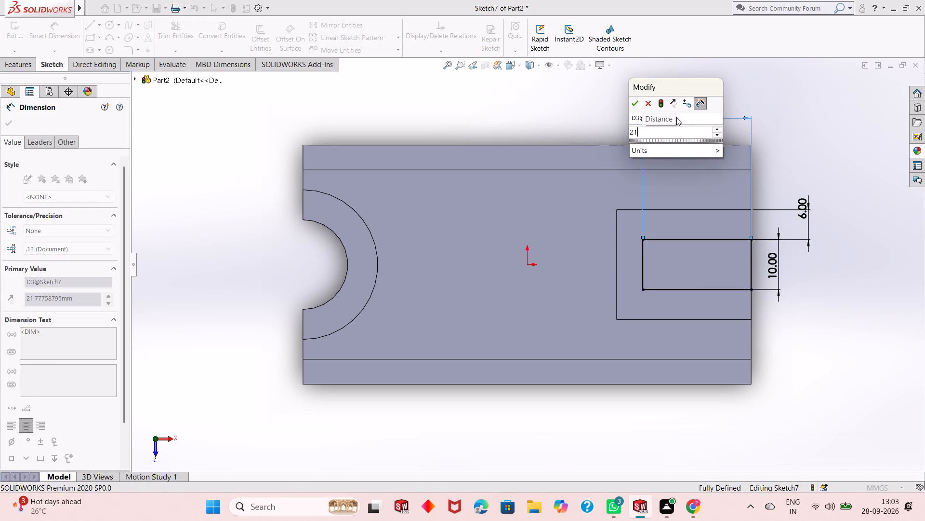
key(Return)
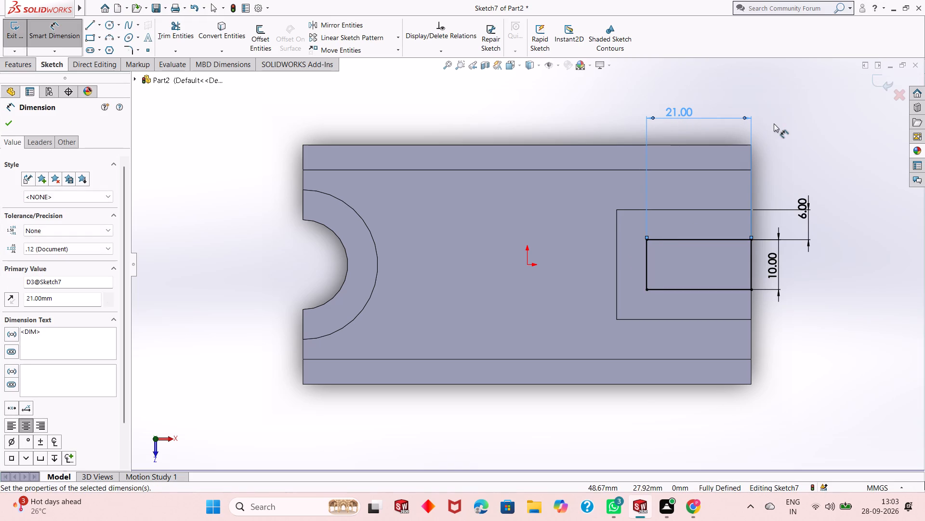
right_click(776, 129)
click(786, 159)
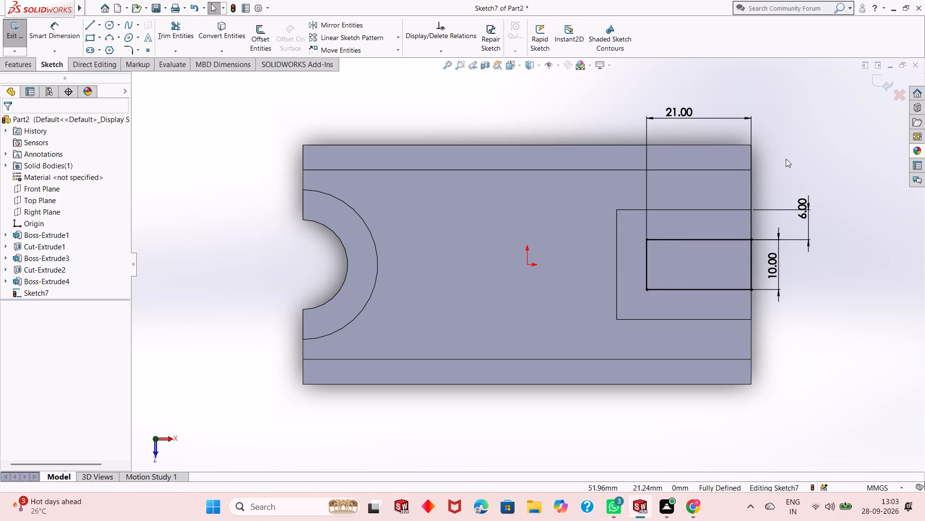
Cut-extrude the 21 by 10 mm rectangle Through All to form an open-ended slot in the block.
scroll(705, 247, down, 3)
scroll(705, 248, up, 2)
middle_drag(740, 309, 740, 310)
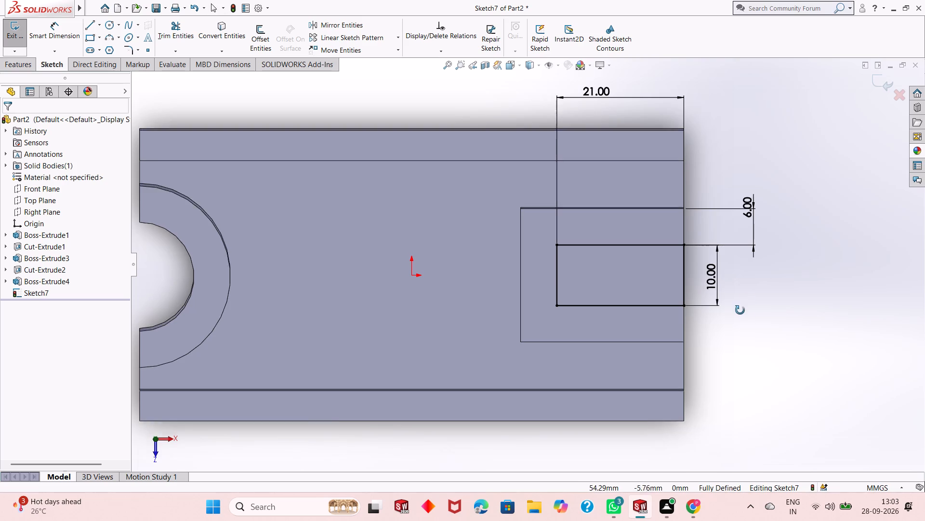
middle_drag(740, 310, 740, 248)
scroll(586, 272, up, 3)
scroll(552, 280, down, 1)
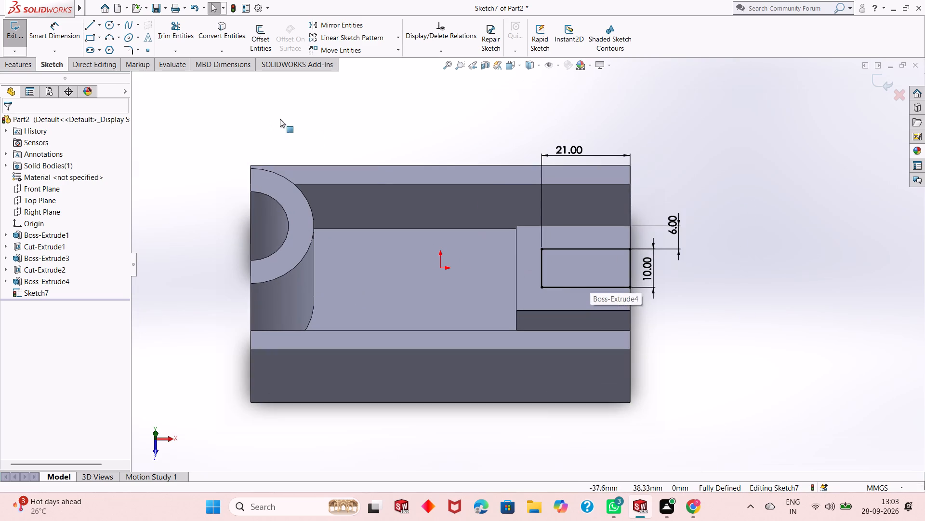
click(20, 65)
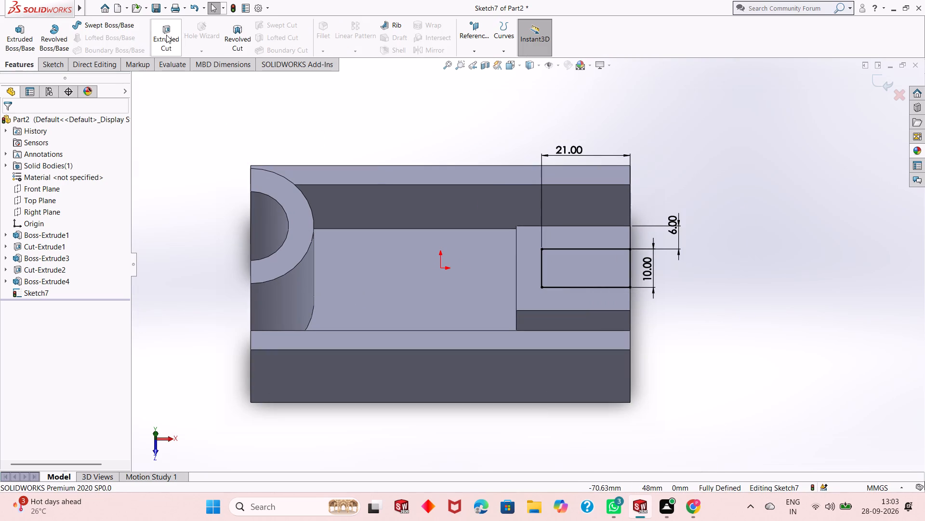
click(170, 34)
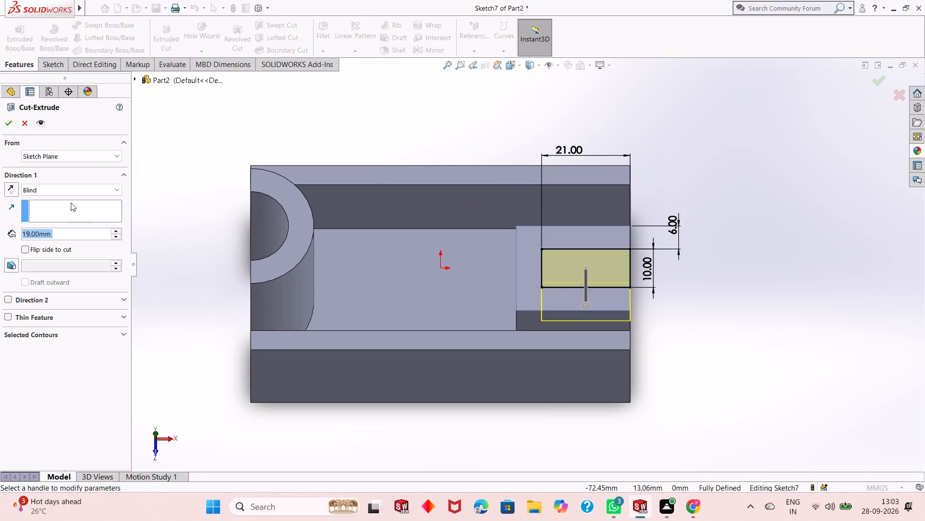
click(72, 191)
click(75, 207)
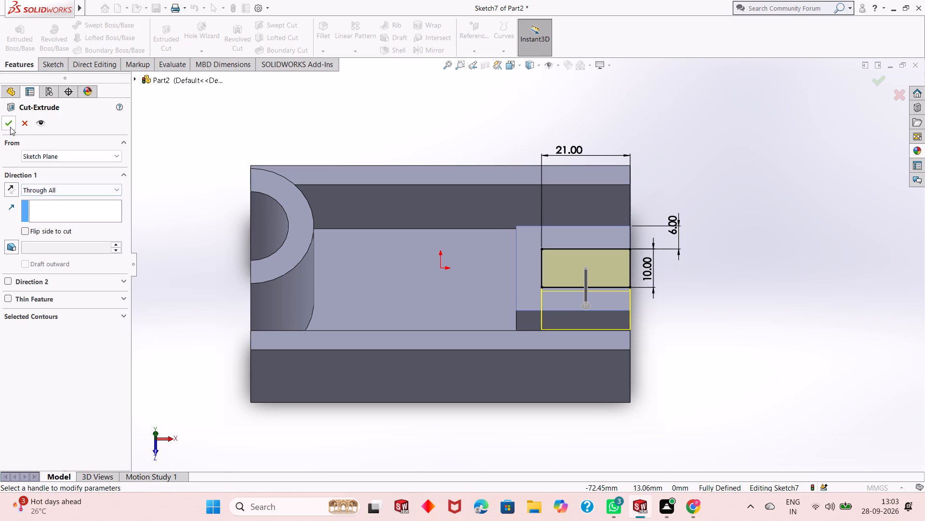
click(4, 120)
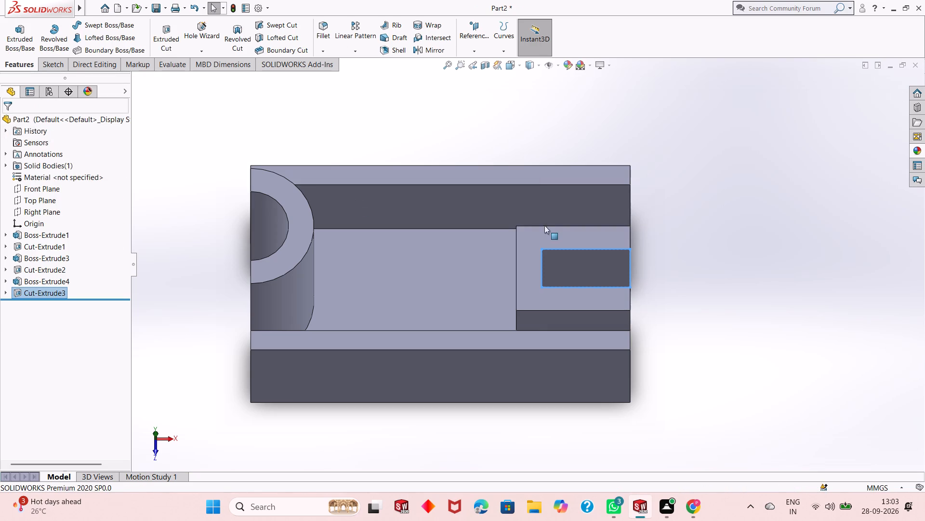
click(675, 262)
Examine the slotted block, channel and half-round boss from several sides.
scroll(607, 360, up, 2)
middle_drag(555, 393, 537, 369)
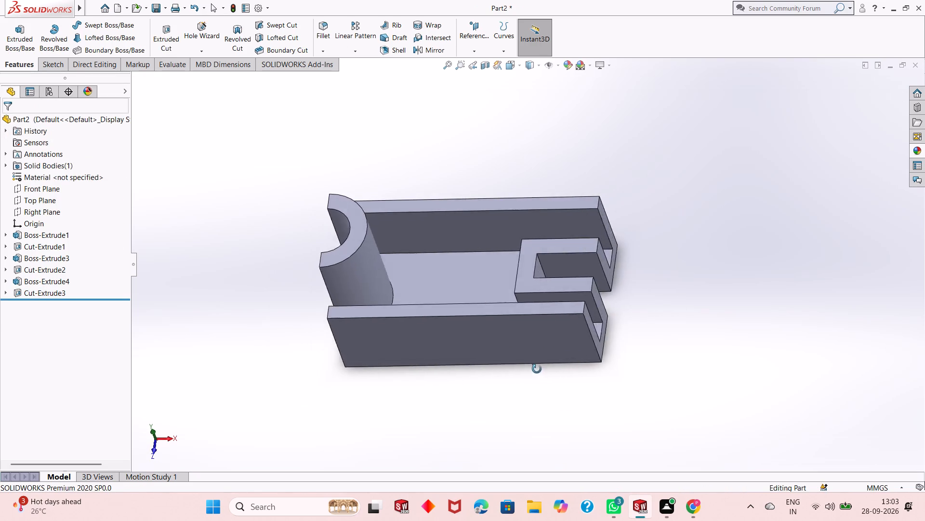
middle_drag(537, 369, 474, 381)
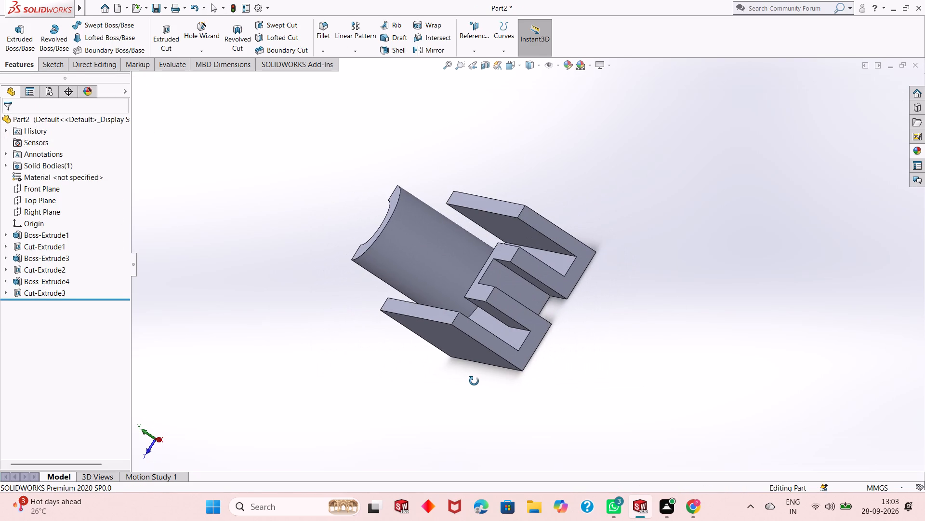
middle_drag(474, 381, 690, 239)
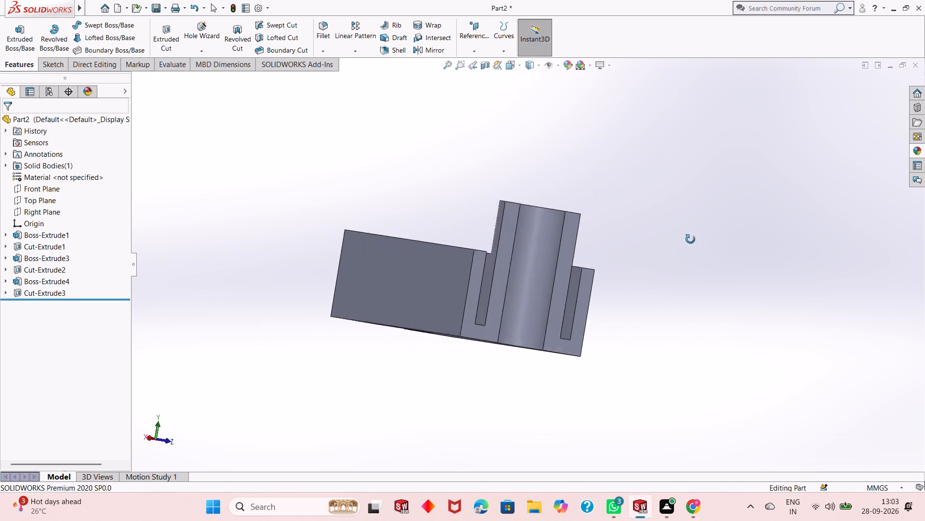
middle_drag(690, 239, 788, 281)
middle_click(608, 314)
middle_drag(647, 301, 521, 300)
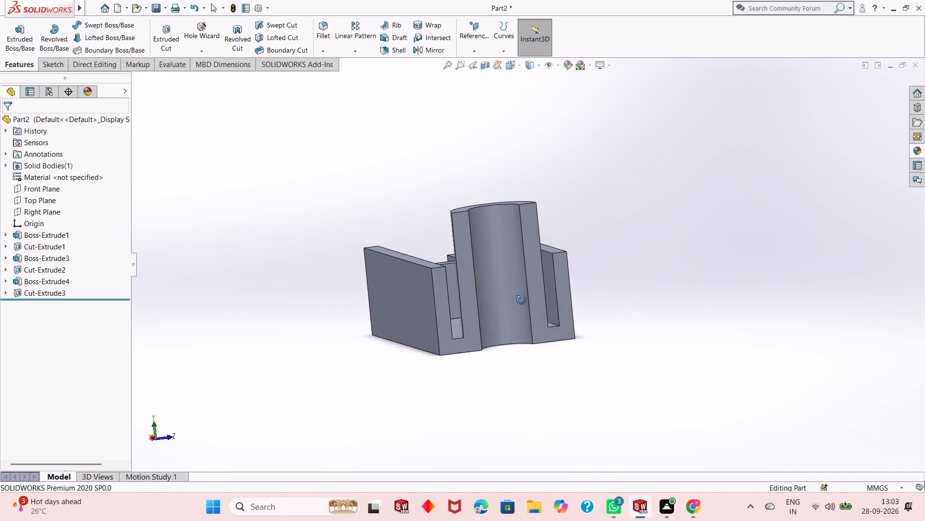
middle_drag(521, 300, 426, 415)
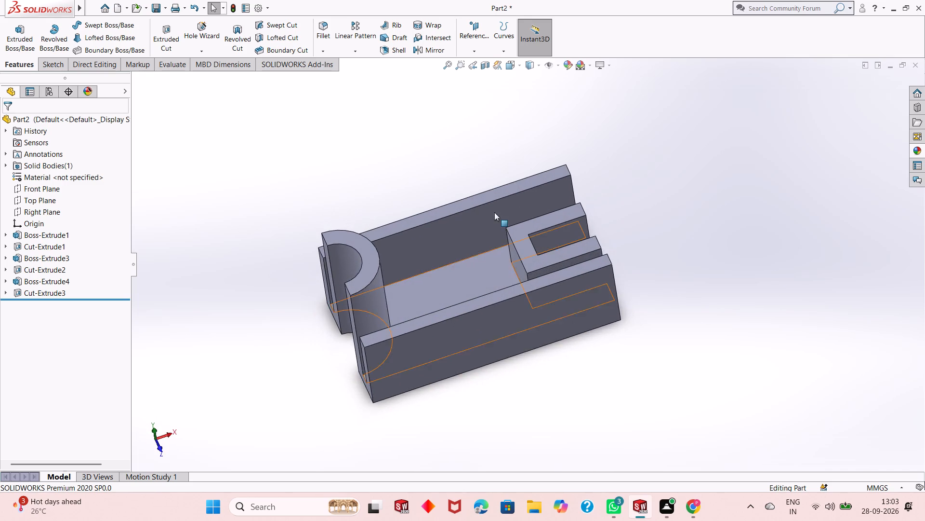
scroll(494, 212, down, 2)
scroll(517, 296, up, 4)
middle_drag(491, 325, 498, 310)
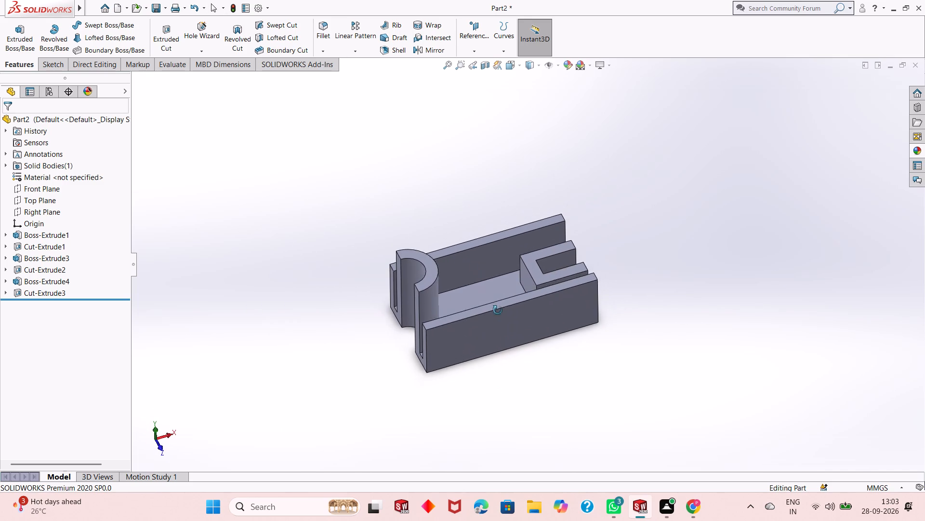
middle_drag(498, 310, 498, 293)
scroll(505, 263, down, 3)
scroll(495, 303, up, 2)
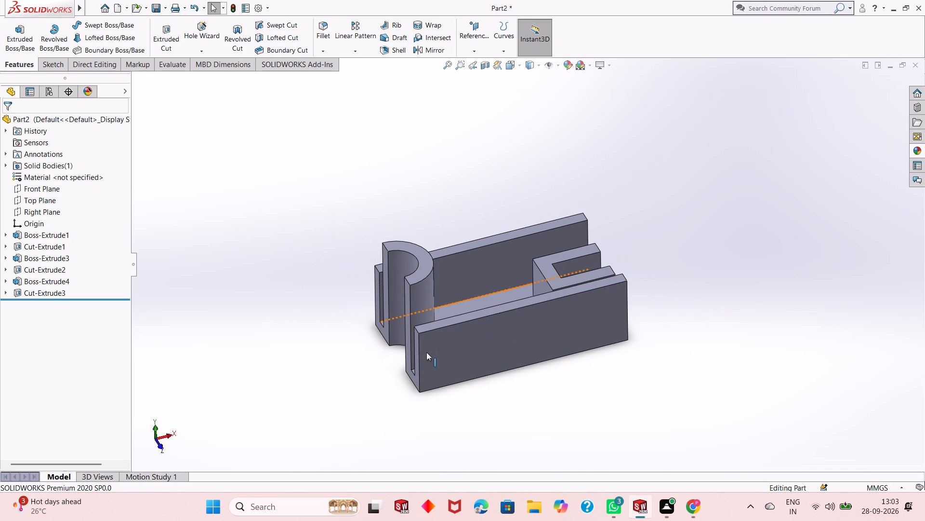
On the channel's outer side face, sketch a circle about 17 mm in diameter, centred about 16 mm directly above the origin.
click(533, 333)
click(574, 308)
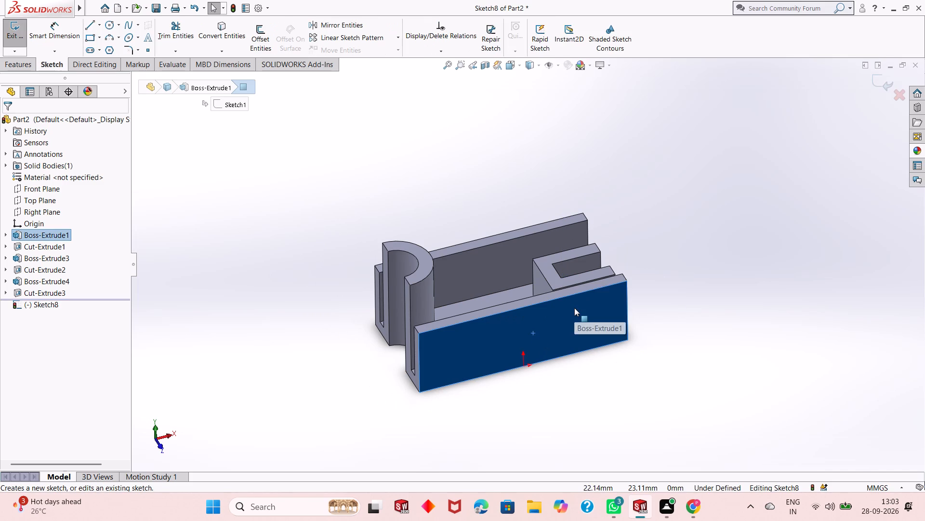
key(ctrl+8)
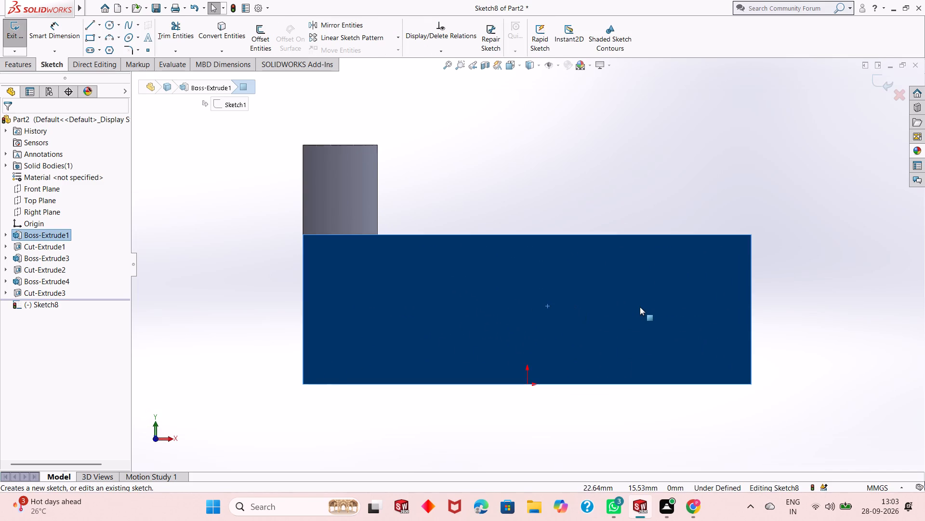
scroll(634, 308, up, 1)
click(777, 282)
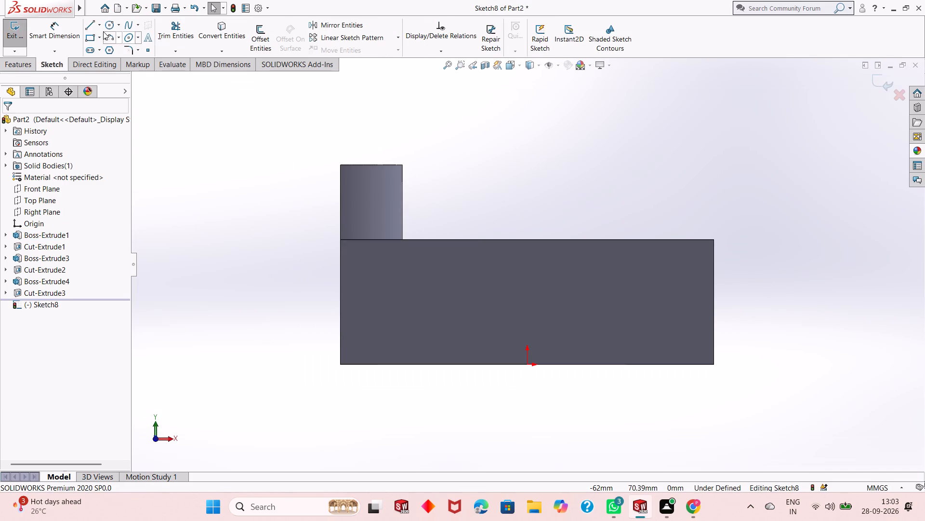
click(106, 23)
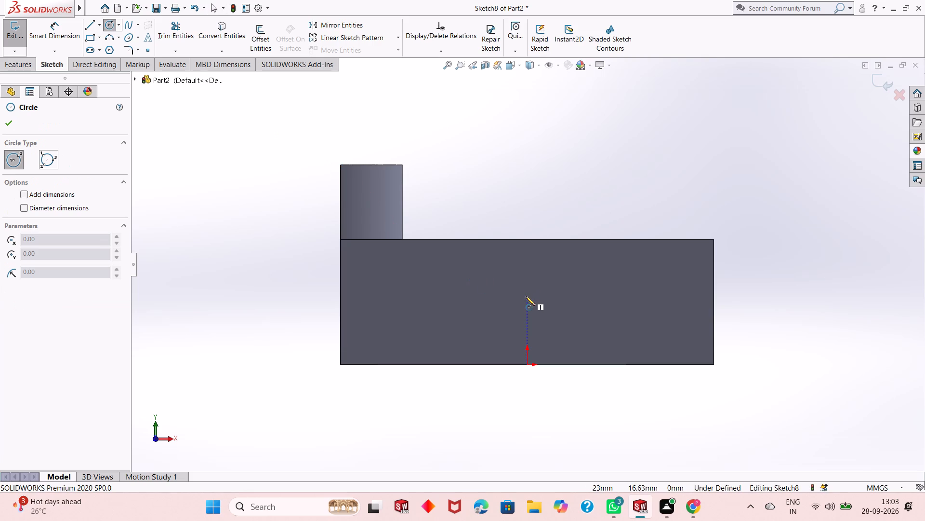
click(528, 297)
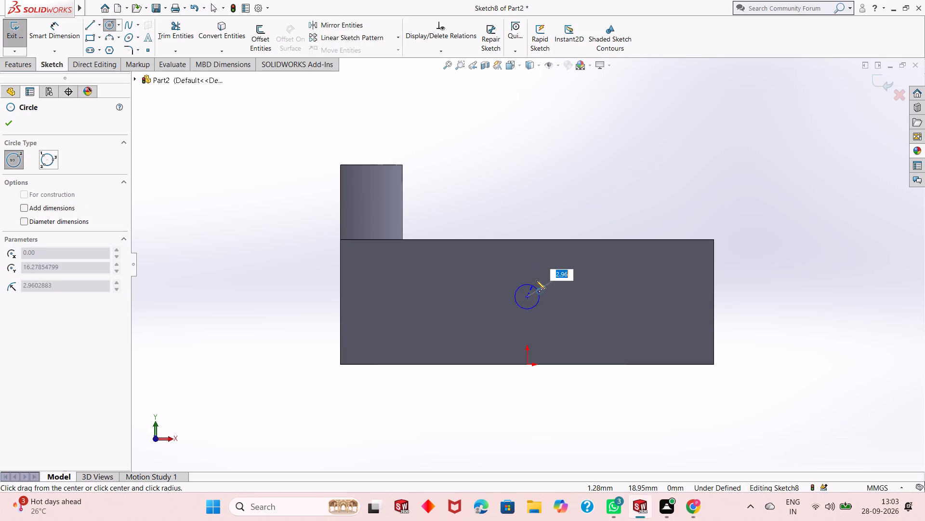
click(546, 267)
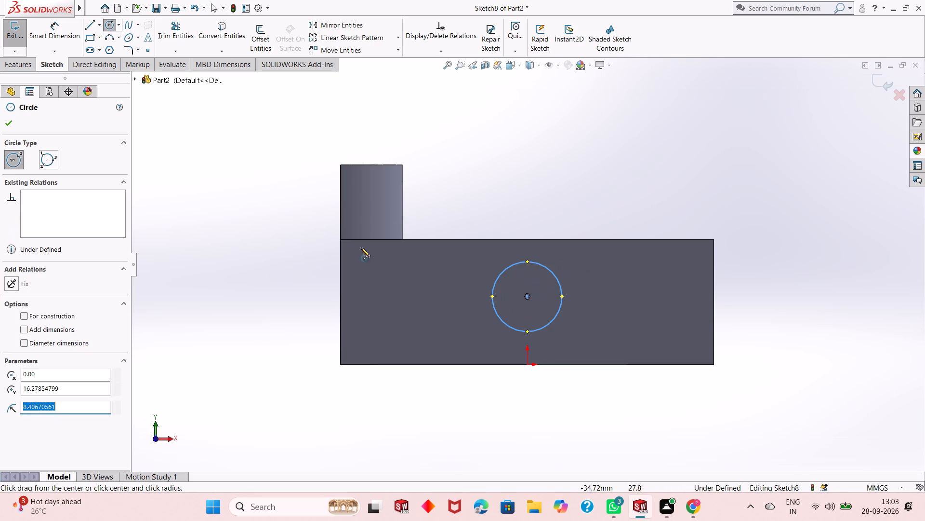
click(10, 129)
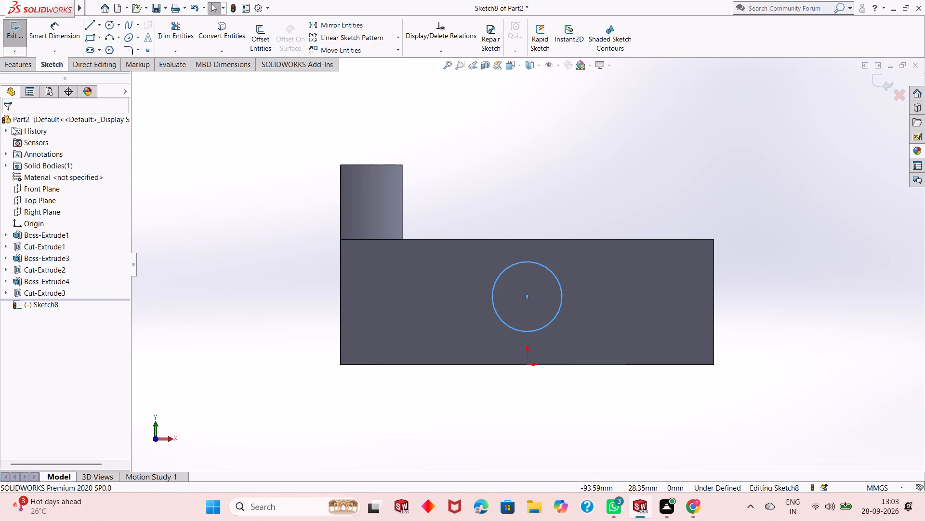
Set the circle's diameter to 18 mm.
click(44, 37)
click(517, 331)
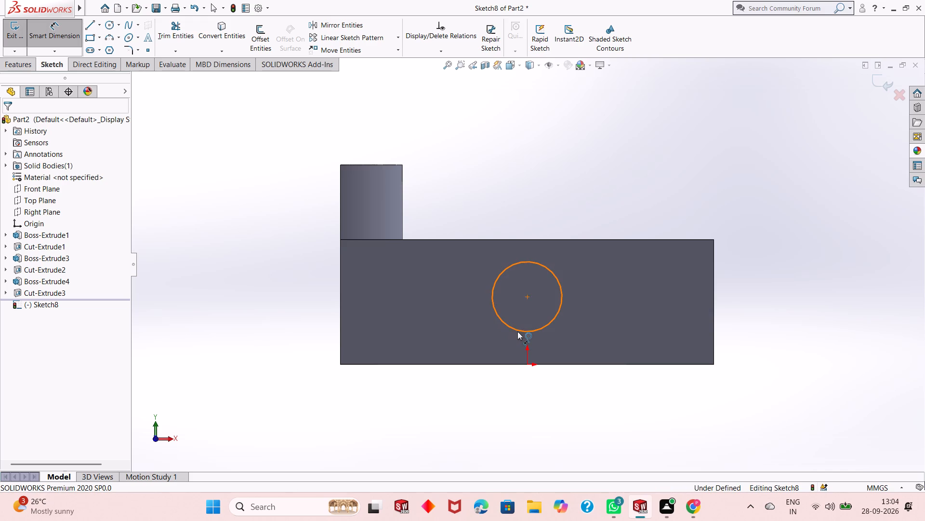
click(443, 435)
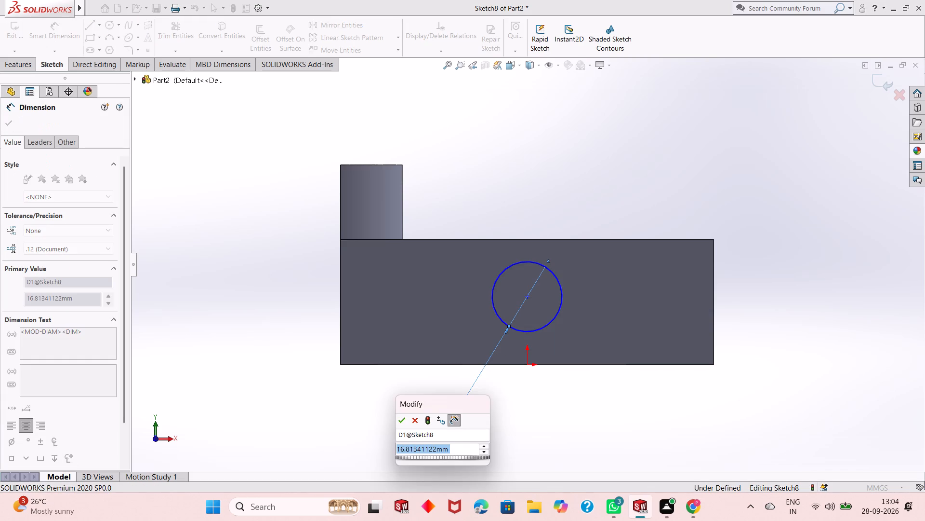
text(18)
key(Return)
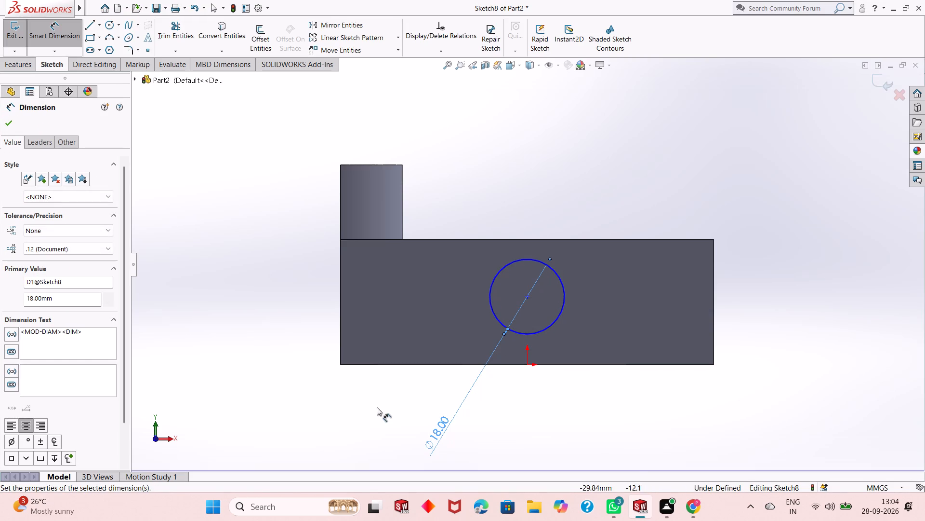
Add a 45 mm horizontal dimension between the circle's centre and the channel's end edge on the slotted-block side.
click(528, 297)
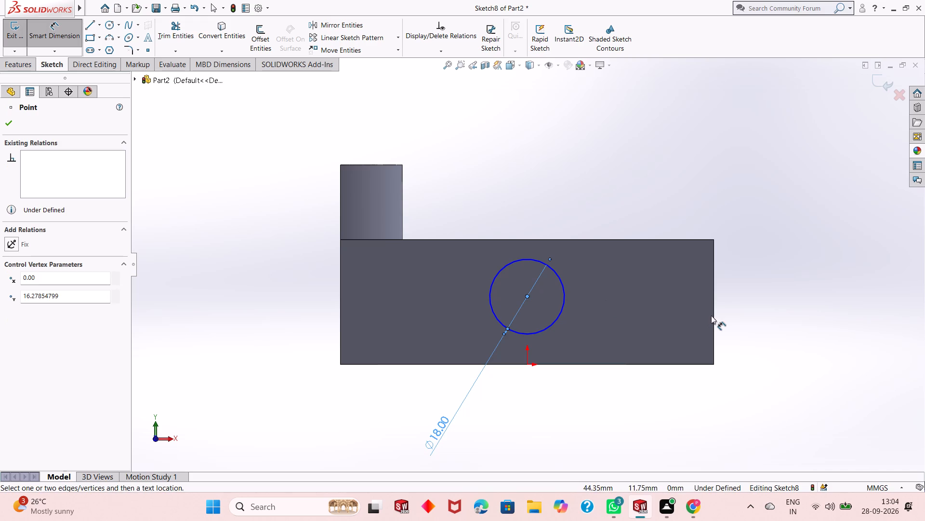
click(713, 315)
click(695, 406)
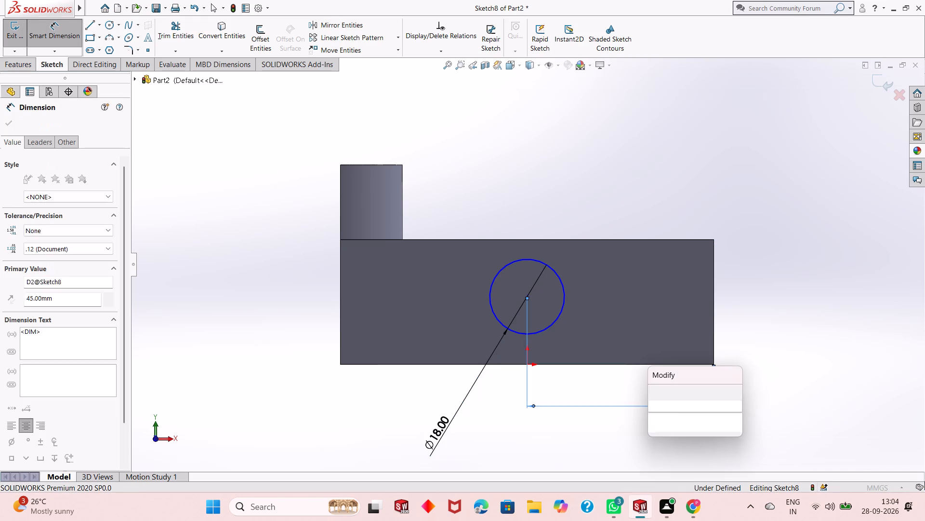
key(Return)
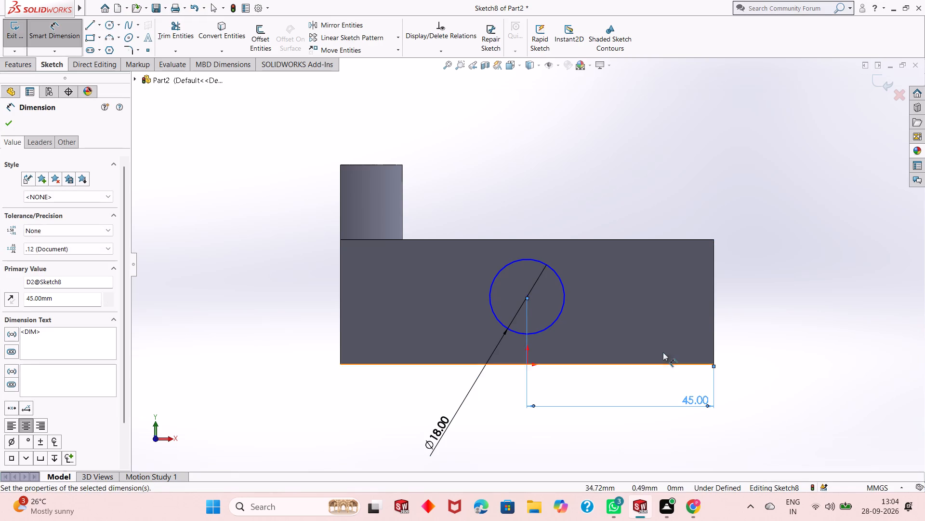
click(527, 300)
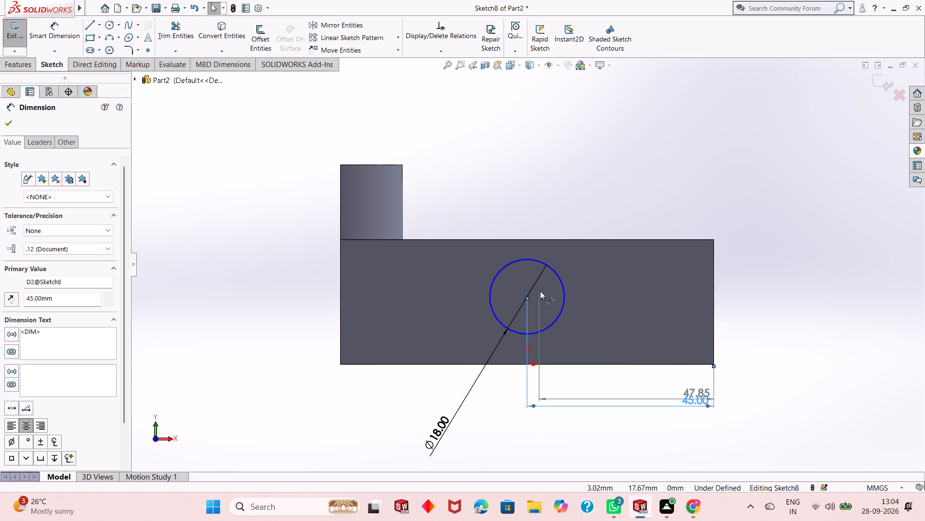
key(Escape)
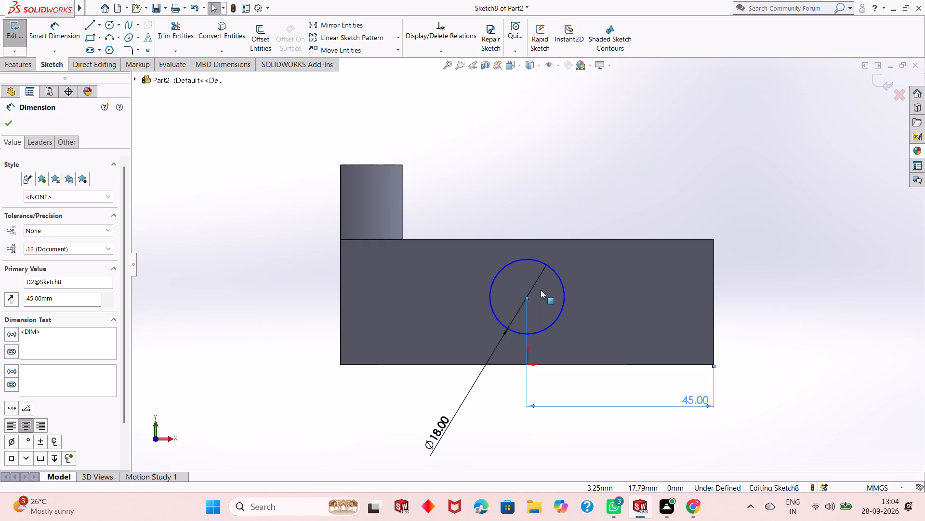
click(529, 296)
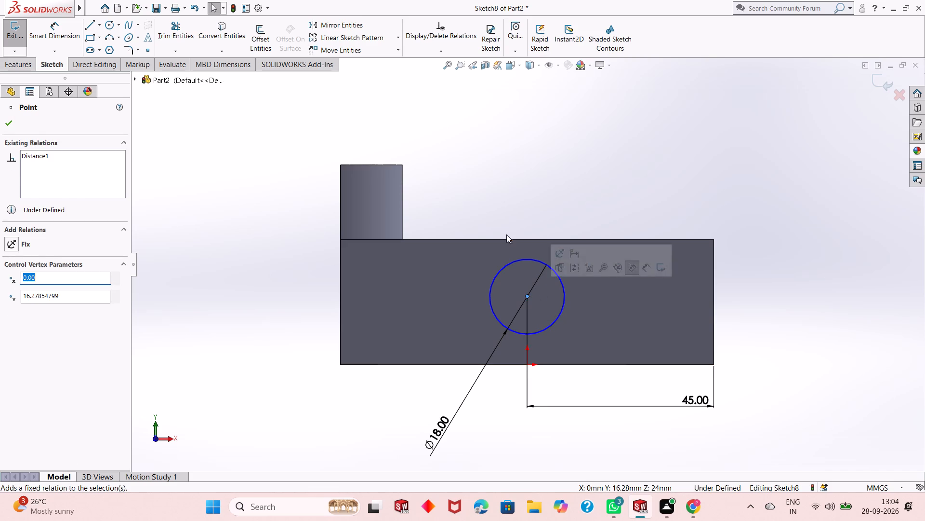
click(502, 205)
Add a 13 mm vertical dimension between the circle's centre and the channel's top edge.
click(56, 37)
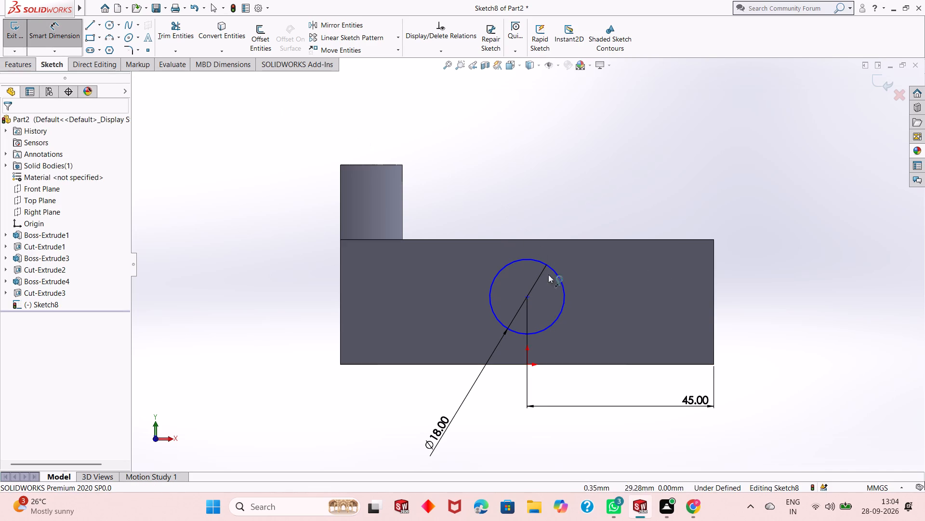
click(528, 299)
click(556, 241)
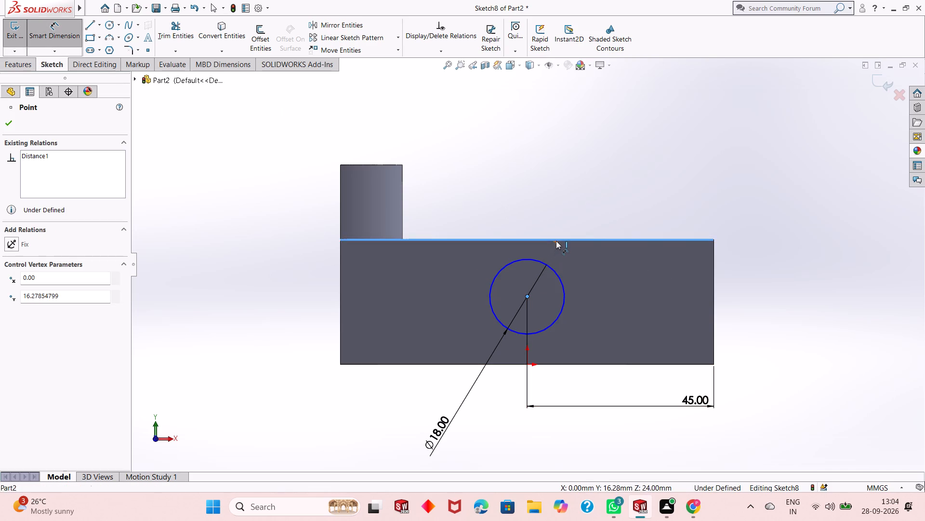
click(788, 241)
text(13)
key(Return)
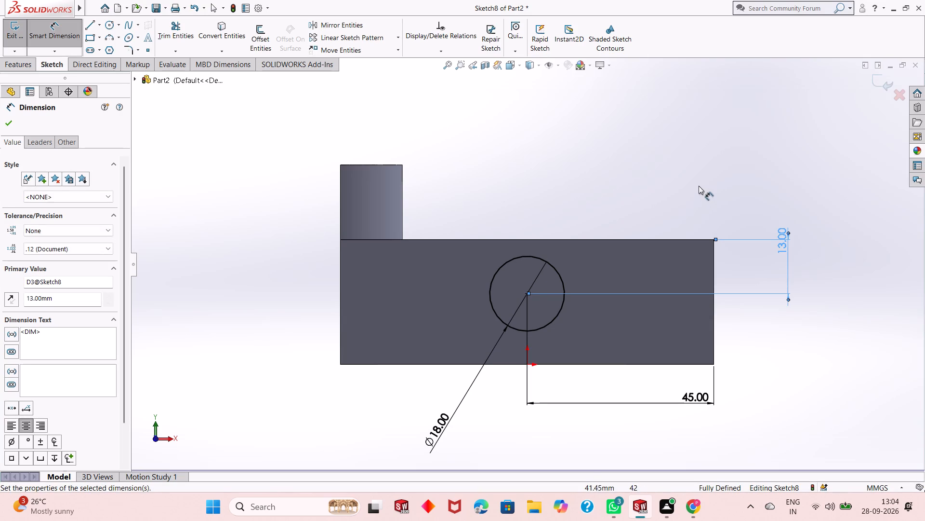
right_click(698, 186)
click(731, 219)
Cut-extrude the 18 mm circle through the first side wall with a blind depth of 19 mm.
middle_drag(665, 202, 661, 206)
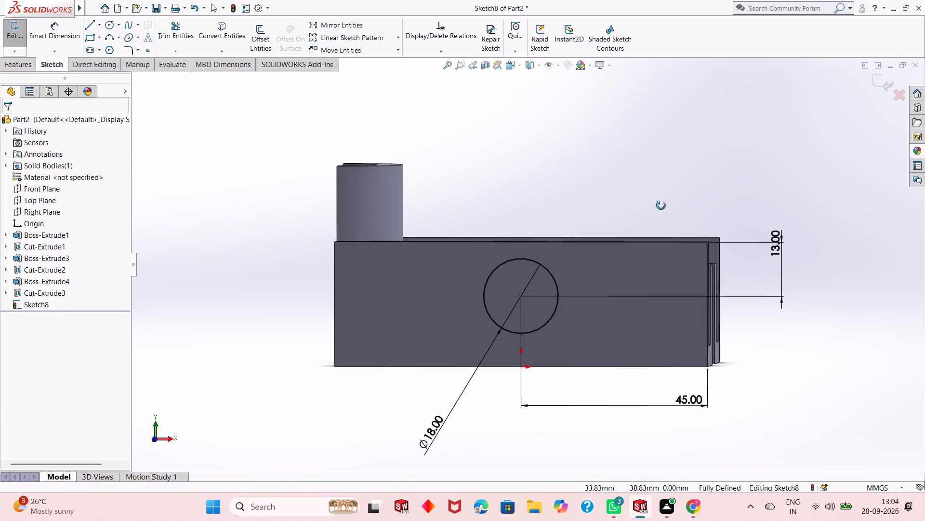
middle_drag(661, 206, 661, 207)
click(31, 66)
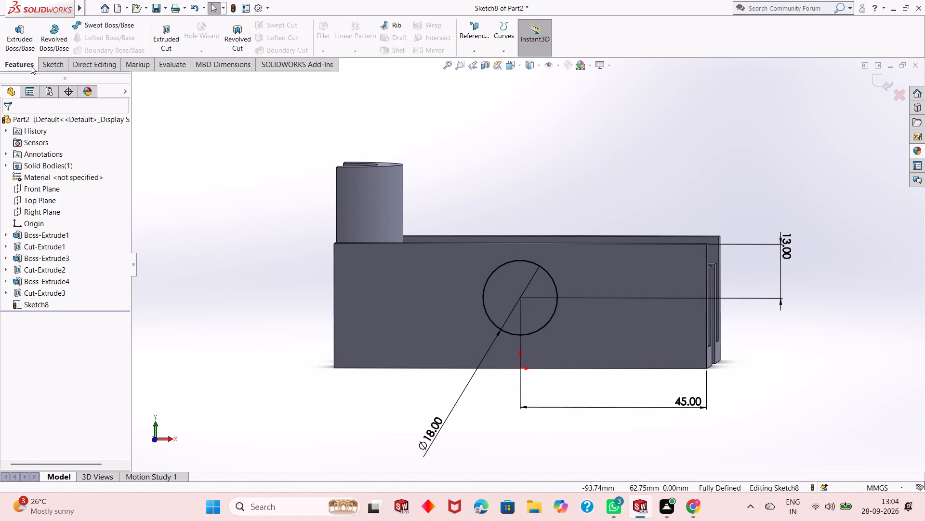
click(183, 32)
click(170, 33)
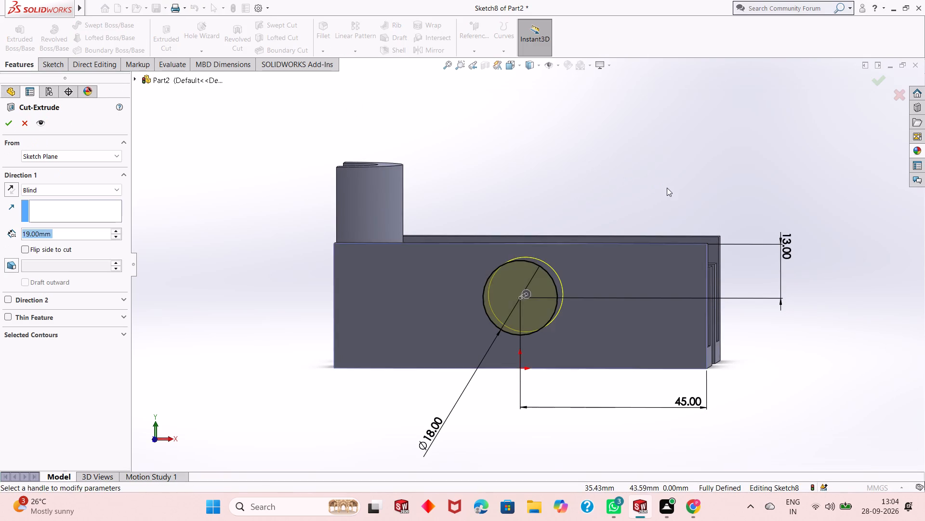
middle_drag(667, 189, 588, 256)
middle_drag(430, 238, 461, 299)
click(6, 123)
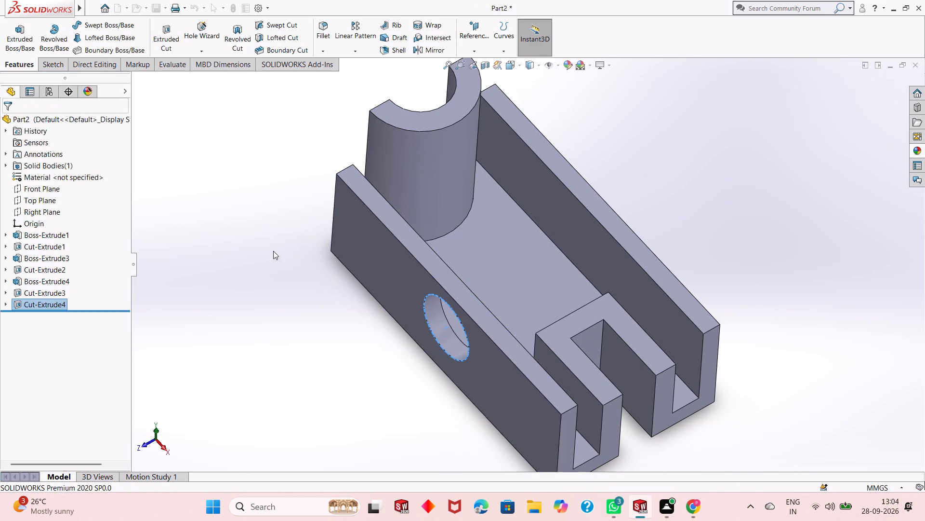
click(309, 261)
Start a sketch on the opposite outer side face and convert the circle from the first side-wall cut's sketch into it.
middle_drag(433, 306, 425, 290)
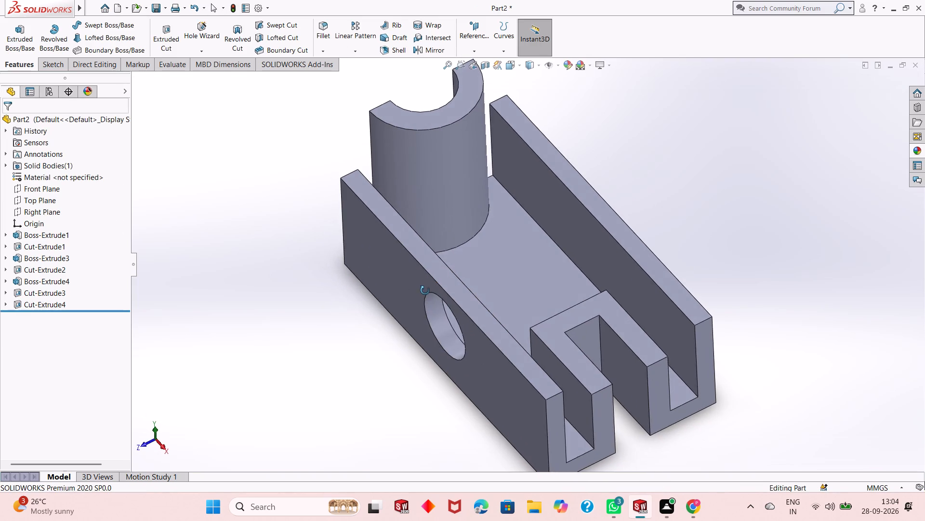
middle_drag(425, 290, 670, 307)
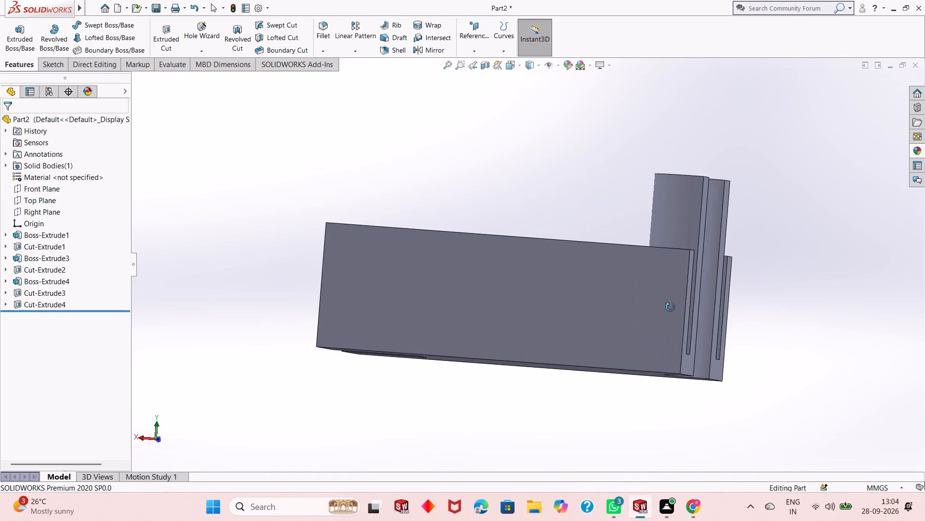
middle_drag(670, 307, 680, 315)
click(514, 295)
click(555, 271)
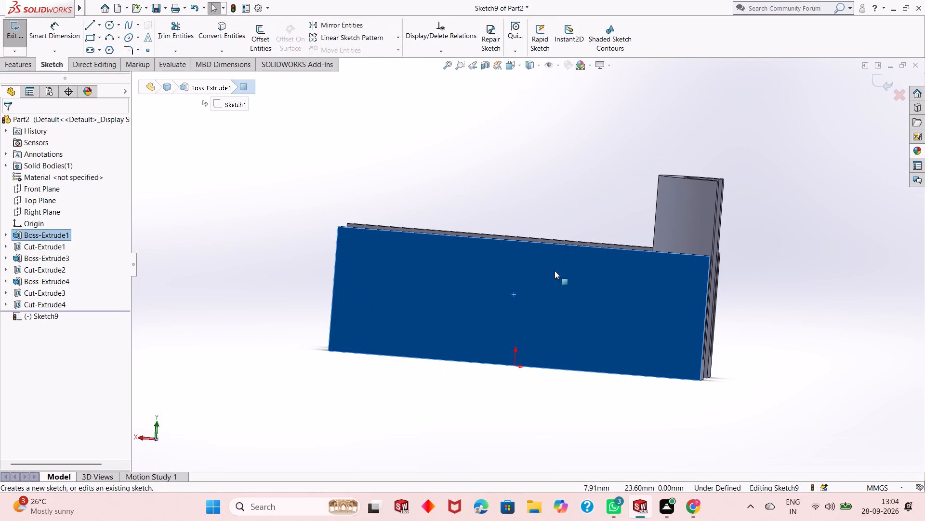
key(ctrl+8)
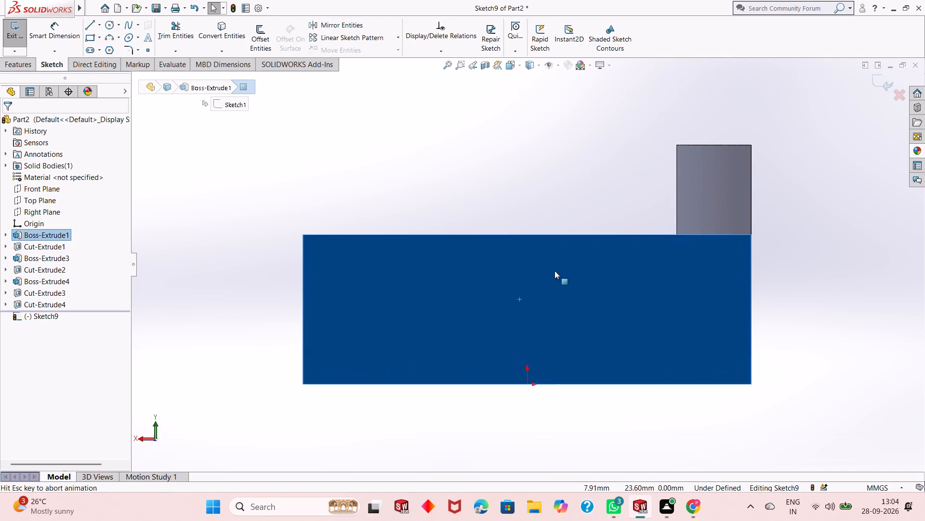
click(539, 194)
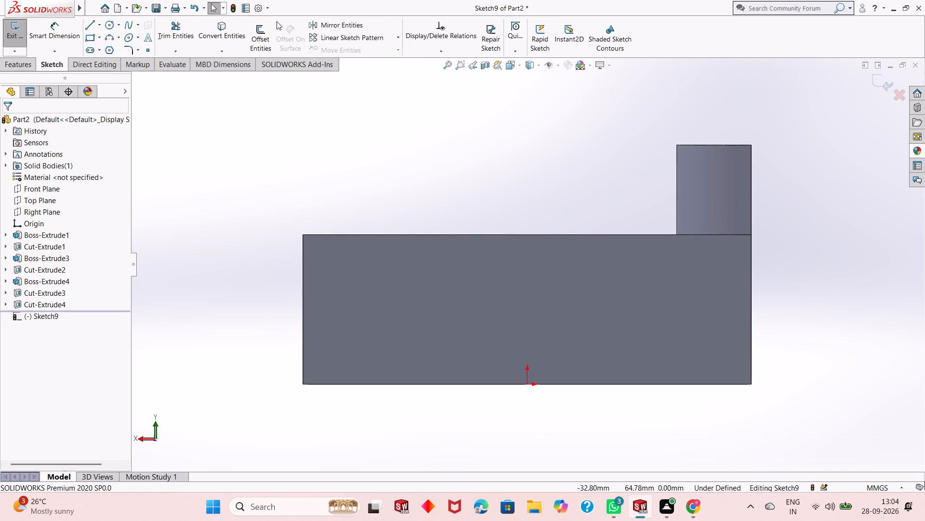
click(226, 40)
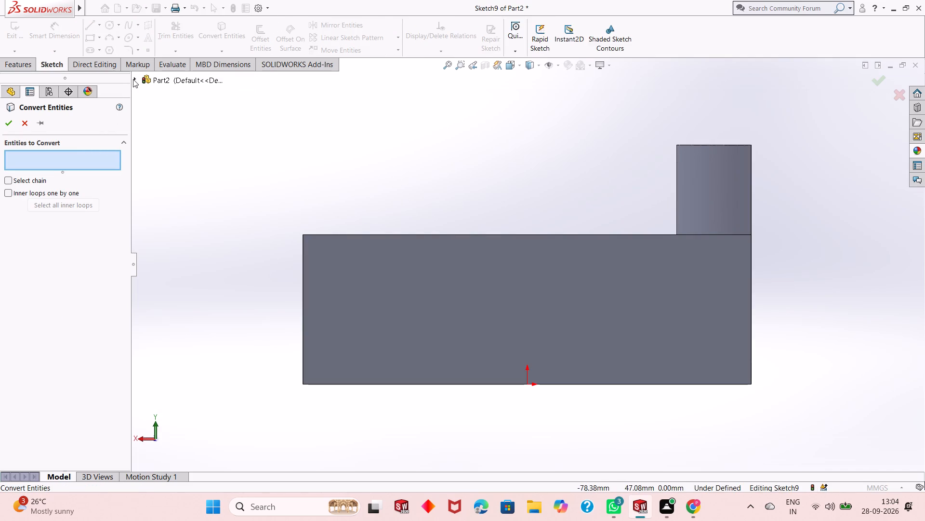
click(133, 79)
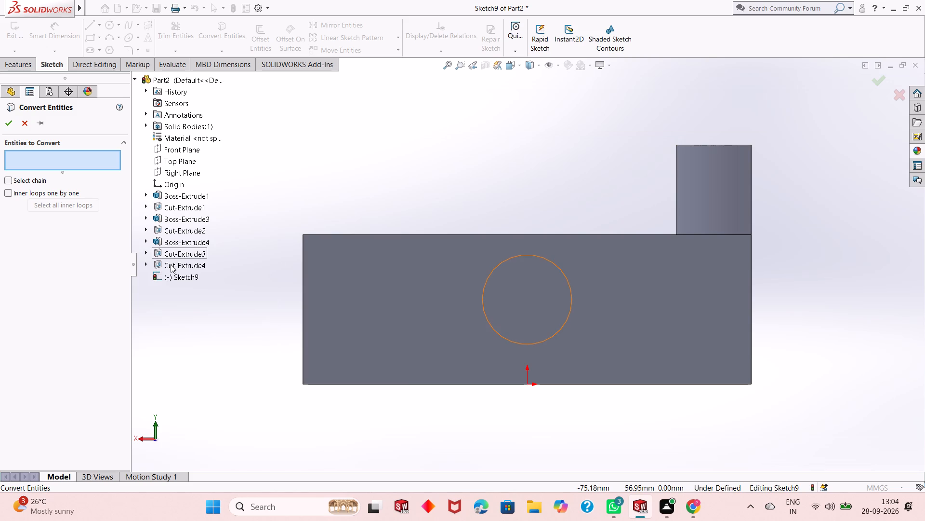
click(144, 262)
click(146, 263)
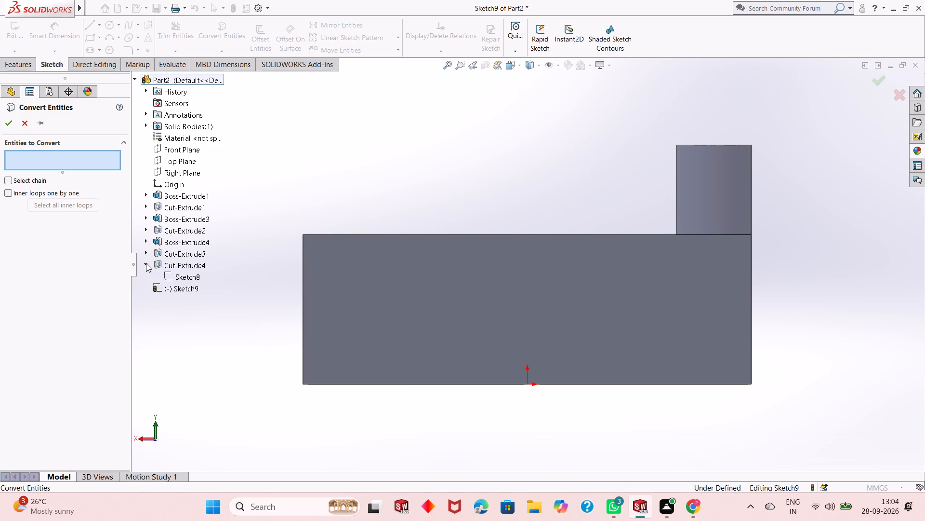
click(179, 275)
click(12, 125)
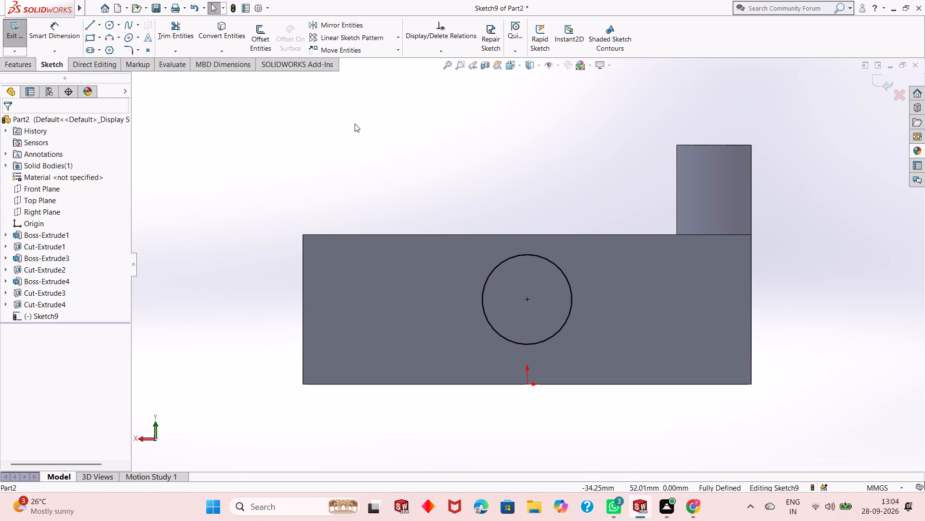
Cut-extrude the converted circle through the second side wall with a blind depth of 19 mm.
click(17, 64)
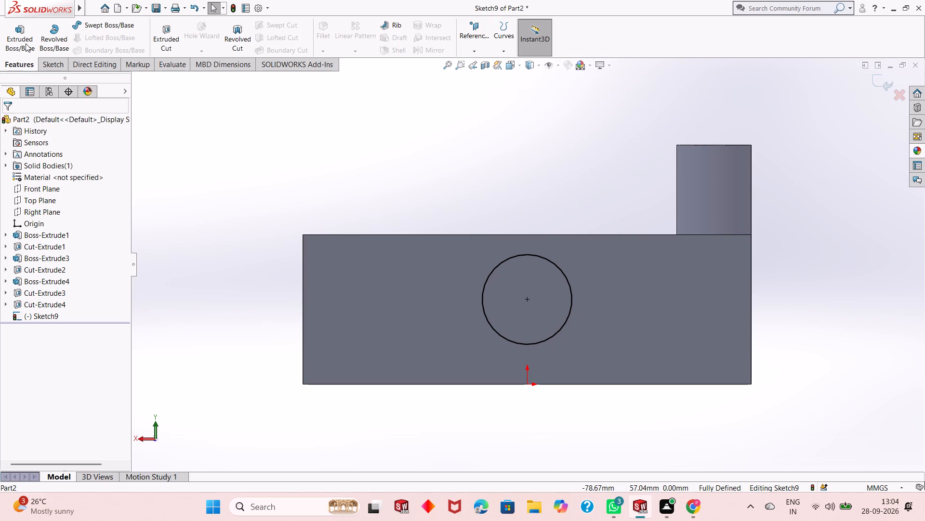
click(163, 35)
middle_drag(443, 205, 454, 225)
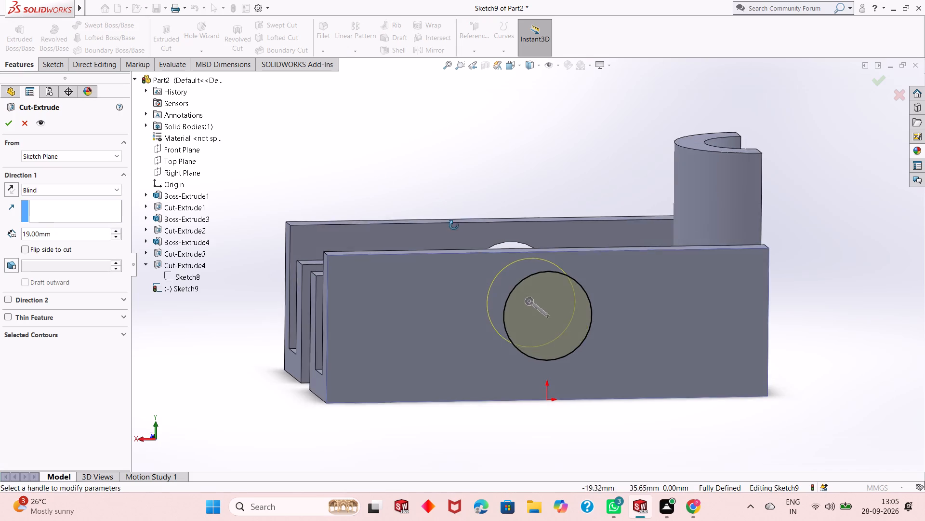
middle_drag(454, 225, 456, 228)
click(6, 122)
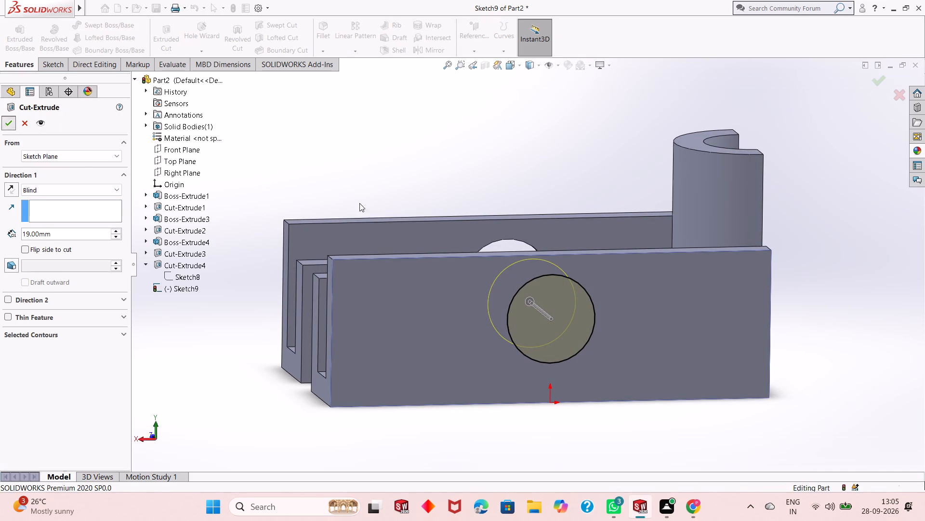
click(472, 187)
Examine both side-wall holes, the half-round boss and the slotted block from several sides.
scroll(486, 209, up, 1)
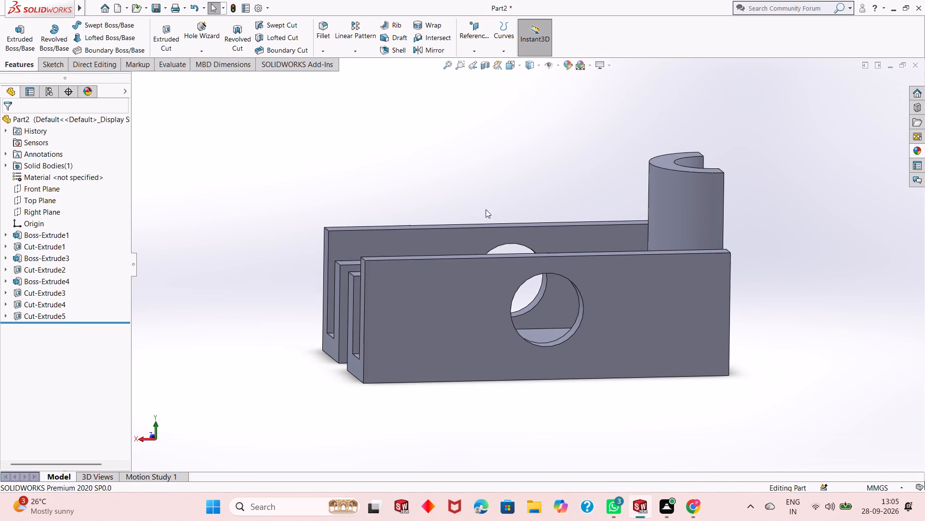
middle_drag(525, 306, 549, 302)
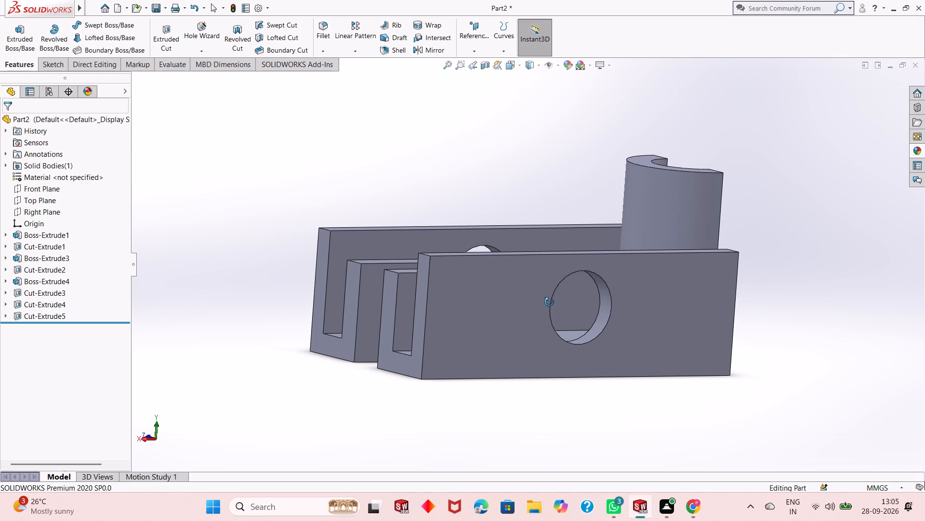
middle_drag(549, 302, 639, 299)
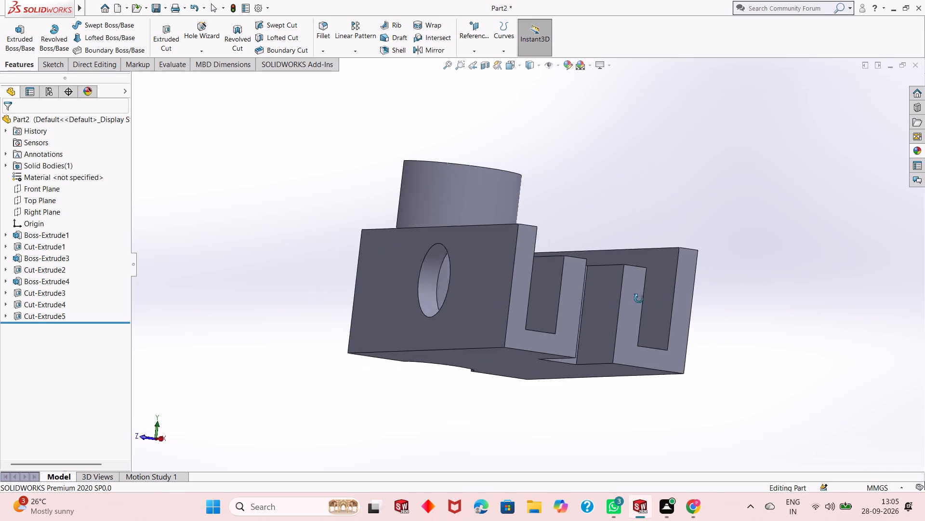
middle_drag(639, 299, 734, 358)
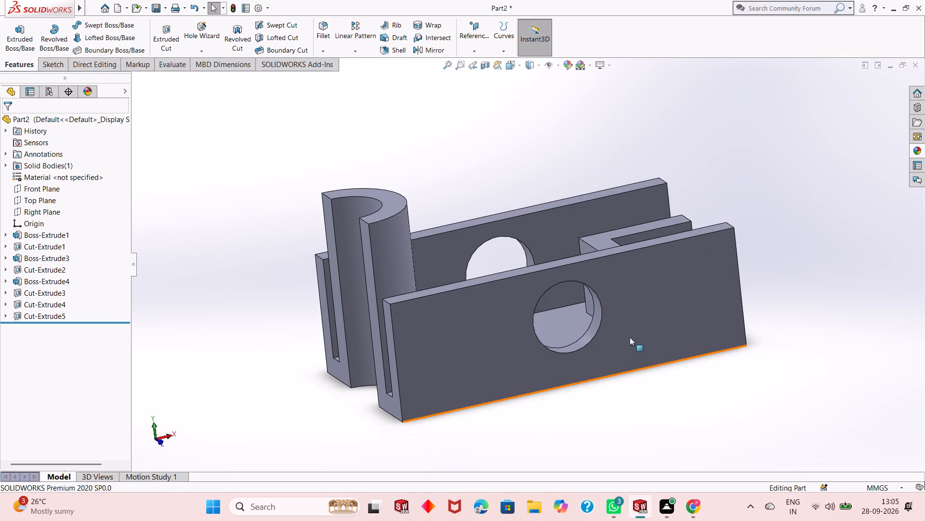
scroll(508, 336, up, 2)
middle_drag(553, 286, 568, 302)
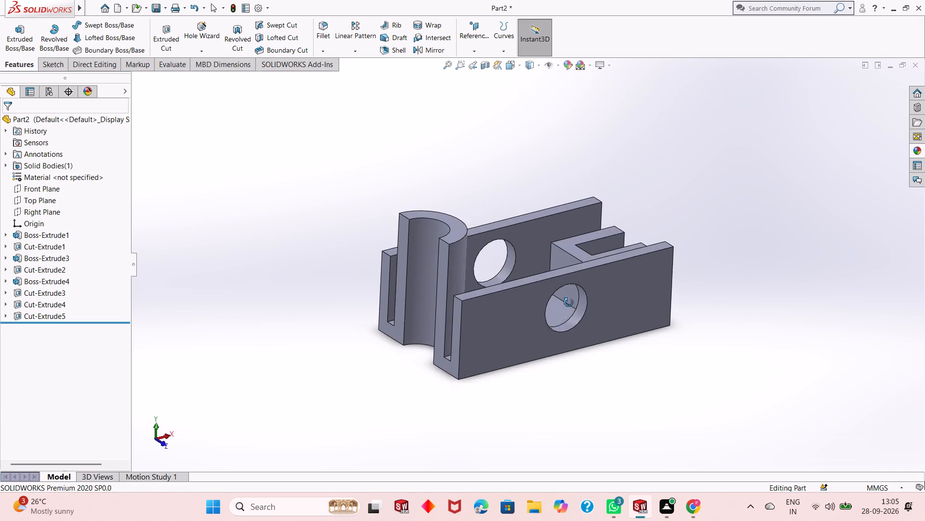
middle_drag(568, 302, 568, 310)
Edit the whole part's appearance and apply the bright green colour from the standard swatches.
click(570, 65)
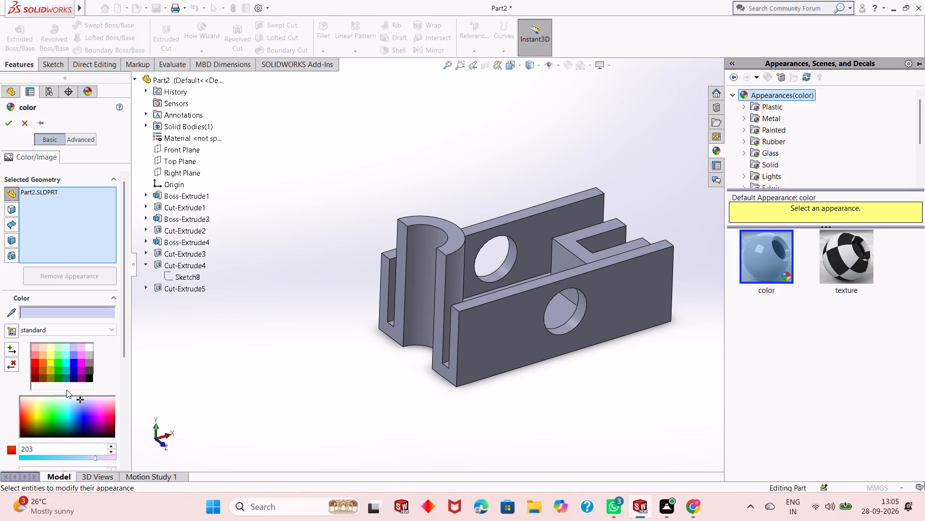
click(60, 359)
click(59, 357)
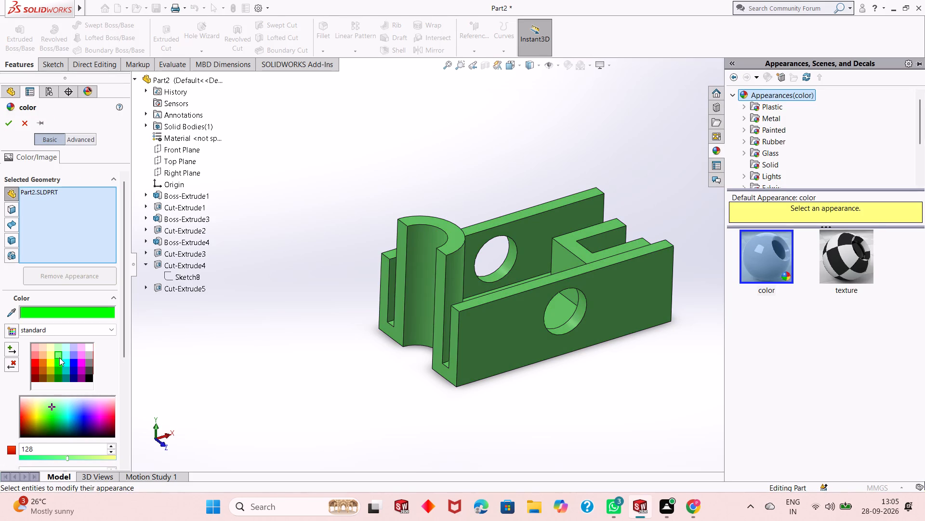
click(59, 365)
click(56, 372)
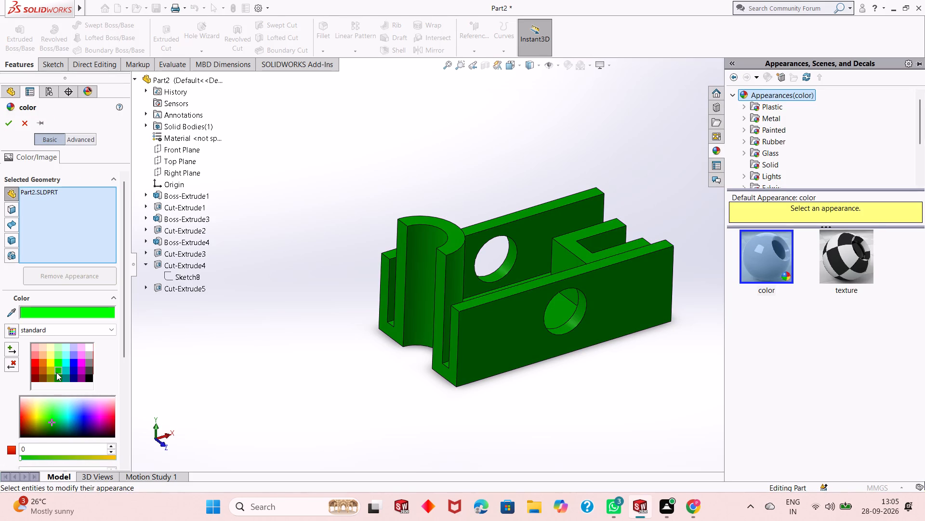
click(60, 363)
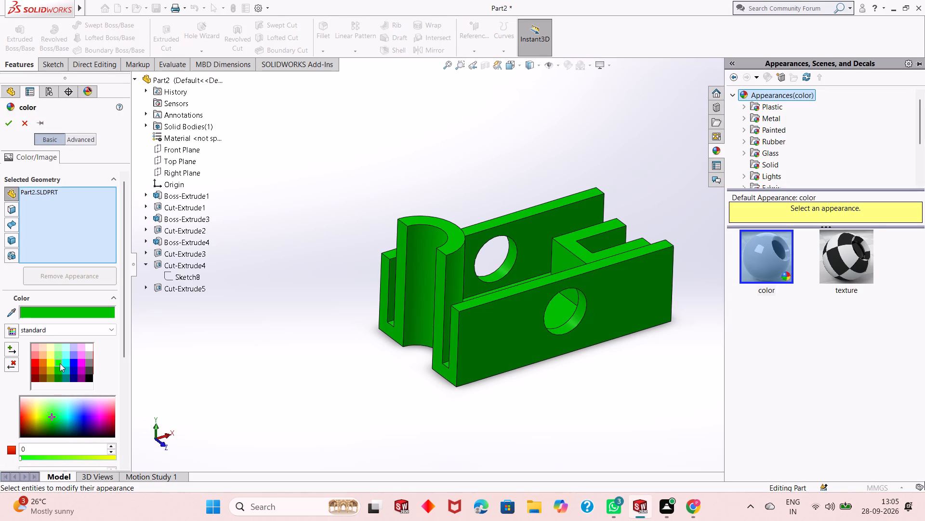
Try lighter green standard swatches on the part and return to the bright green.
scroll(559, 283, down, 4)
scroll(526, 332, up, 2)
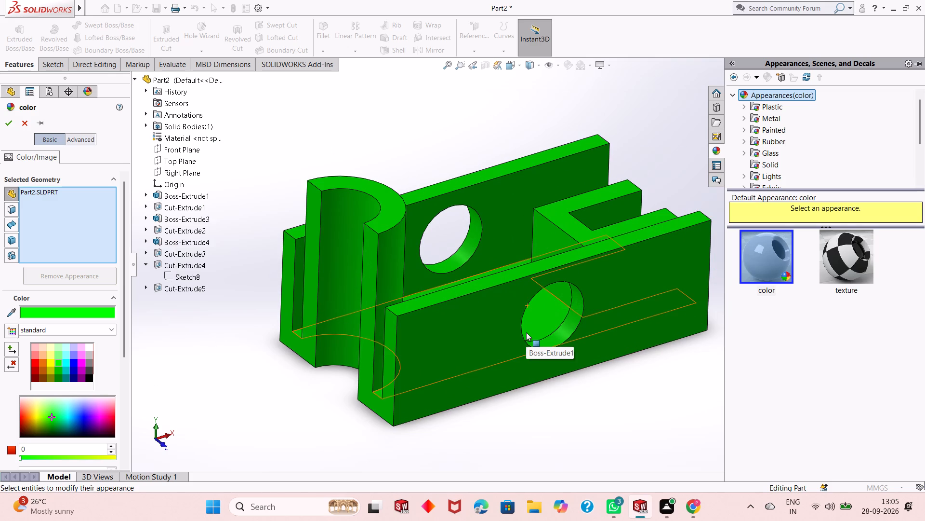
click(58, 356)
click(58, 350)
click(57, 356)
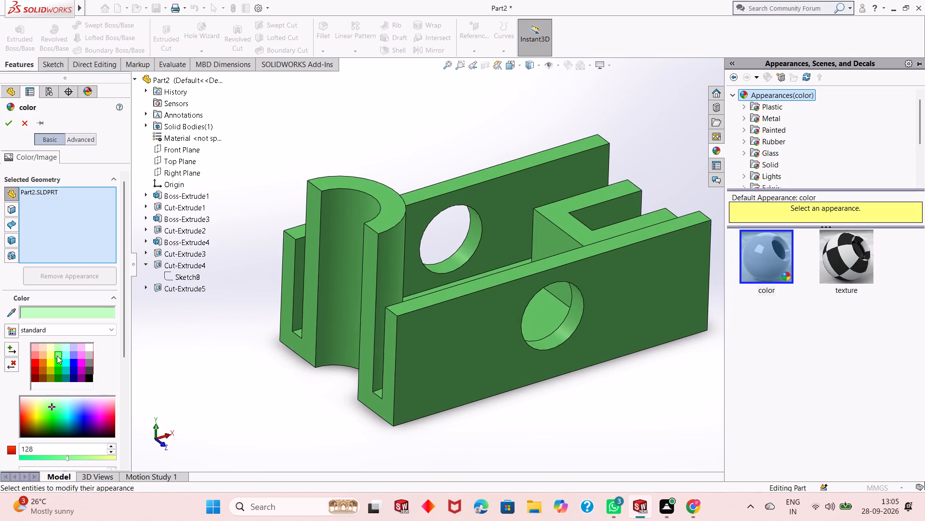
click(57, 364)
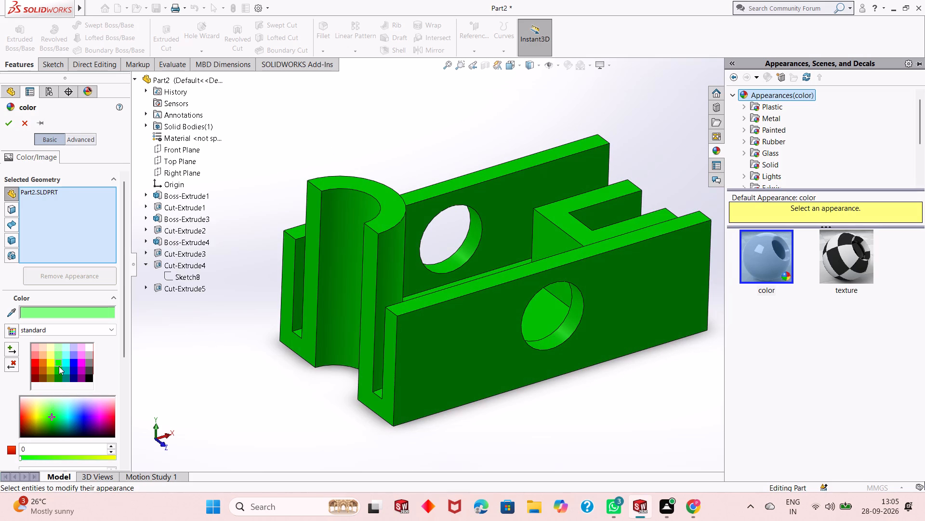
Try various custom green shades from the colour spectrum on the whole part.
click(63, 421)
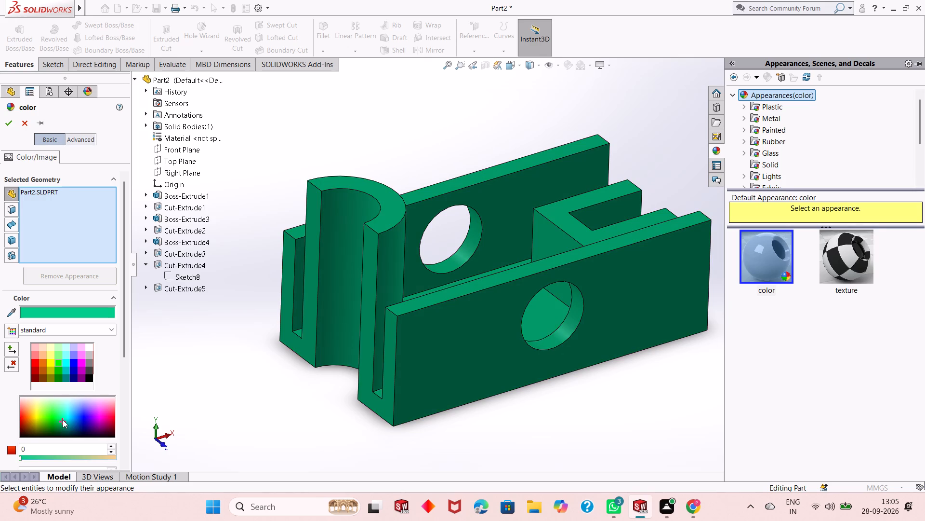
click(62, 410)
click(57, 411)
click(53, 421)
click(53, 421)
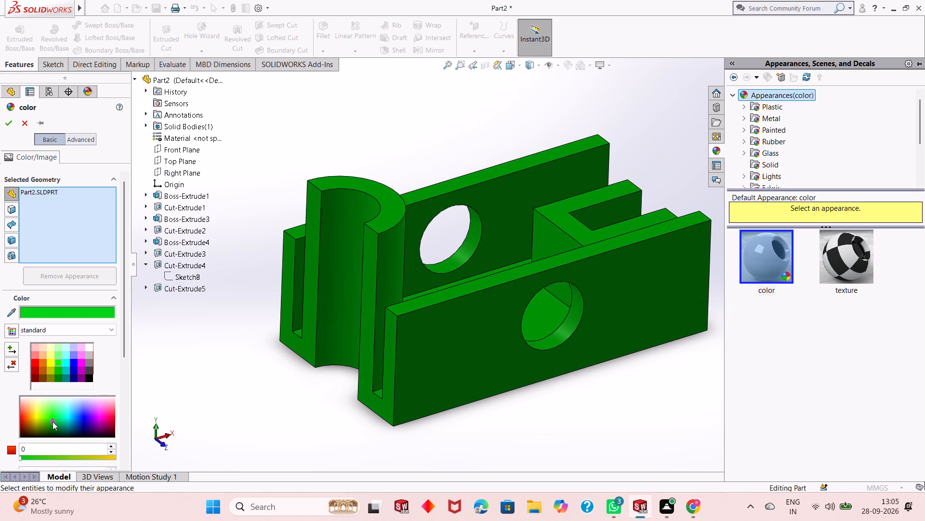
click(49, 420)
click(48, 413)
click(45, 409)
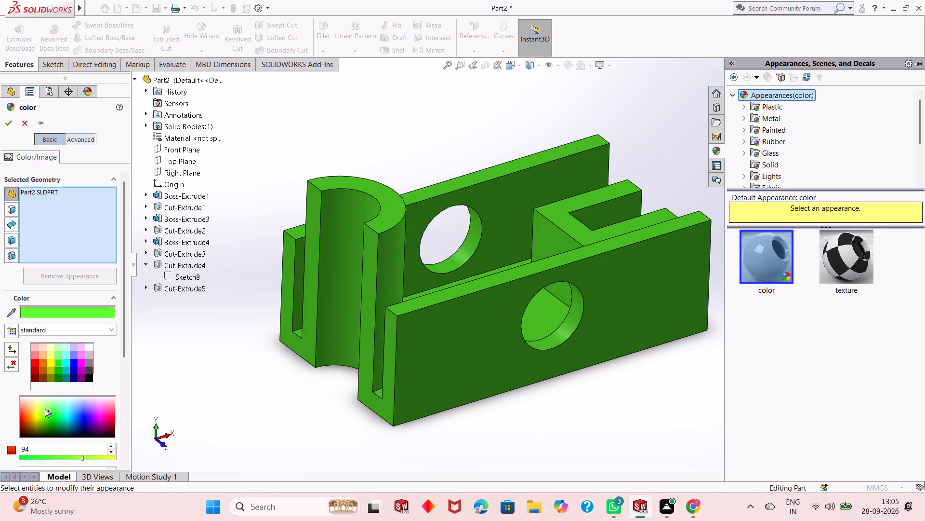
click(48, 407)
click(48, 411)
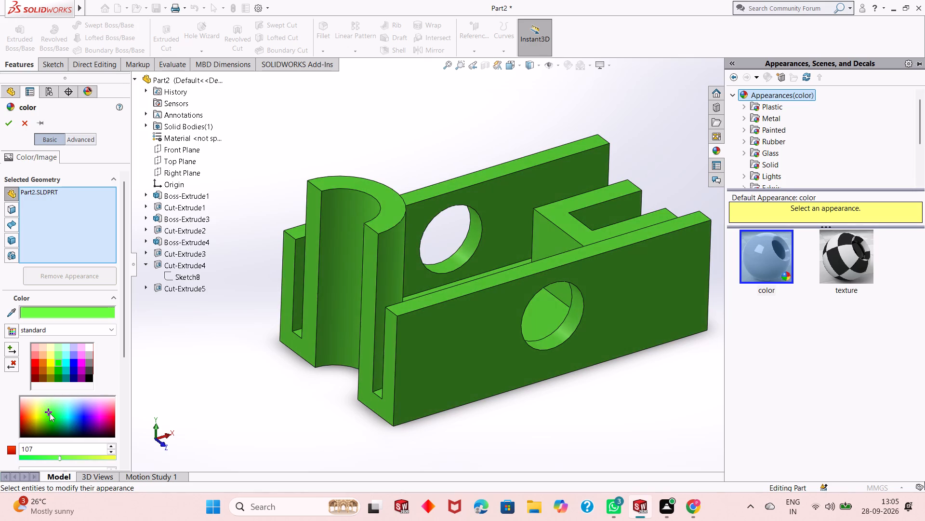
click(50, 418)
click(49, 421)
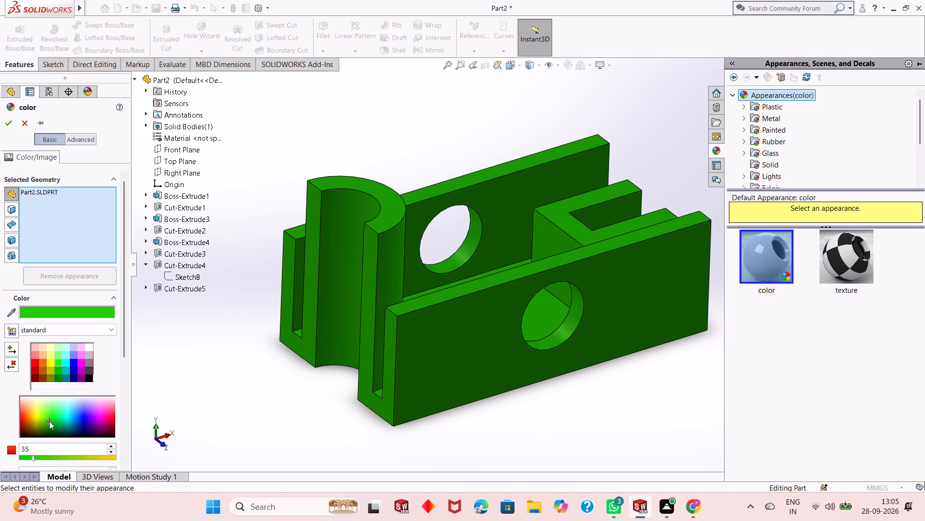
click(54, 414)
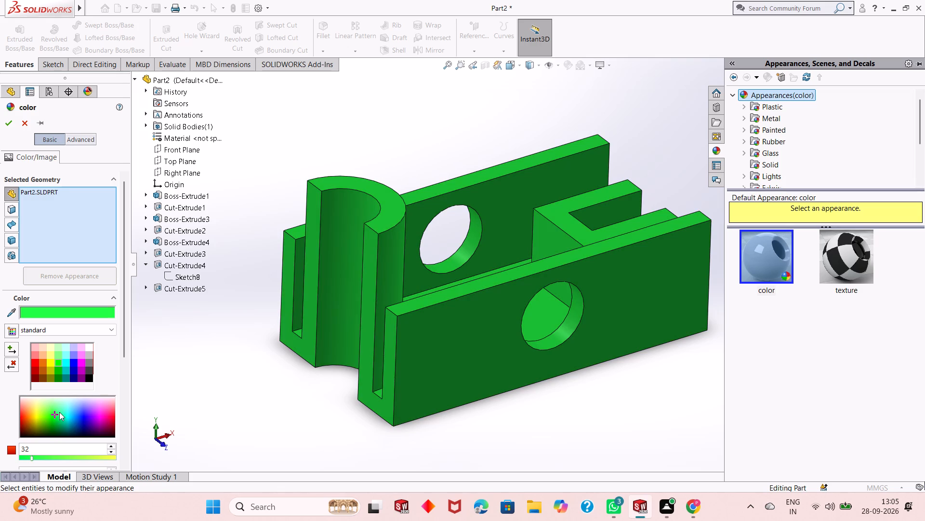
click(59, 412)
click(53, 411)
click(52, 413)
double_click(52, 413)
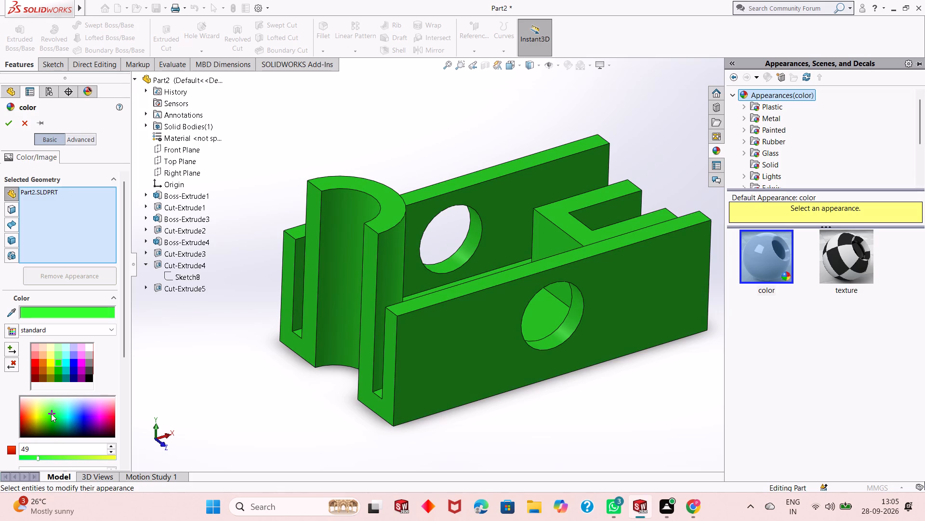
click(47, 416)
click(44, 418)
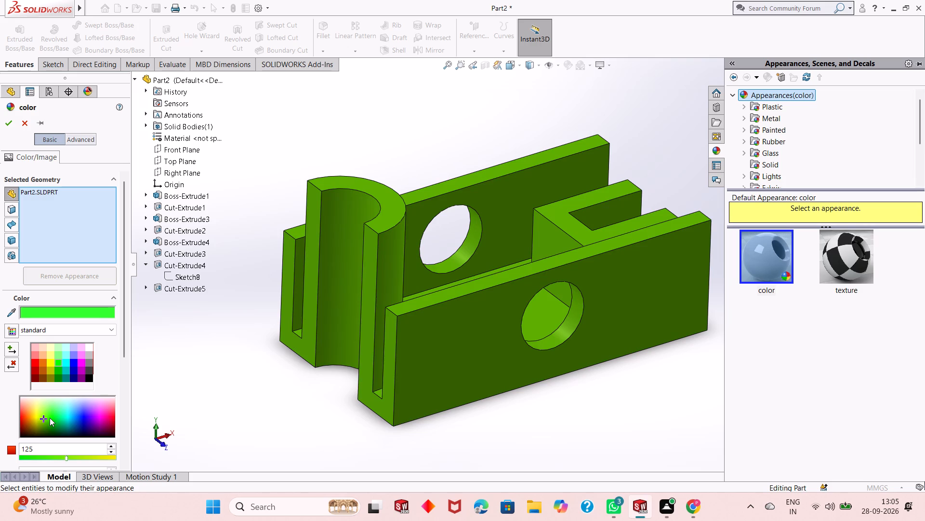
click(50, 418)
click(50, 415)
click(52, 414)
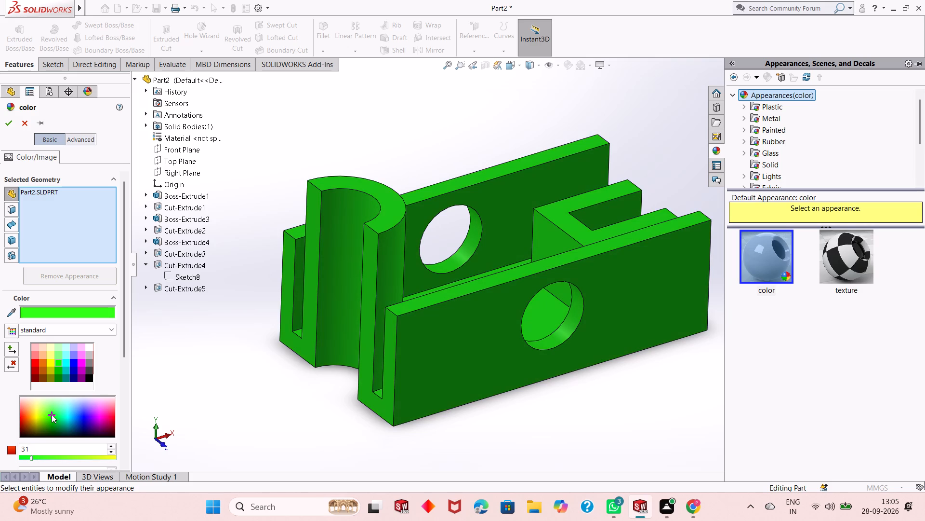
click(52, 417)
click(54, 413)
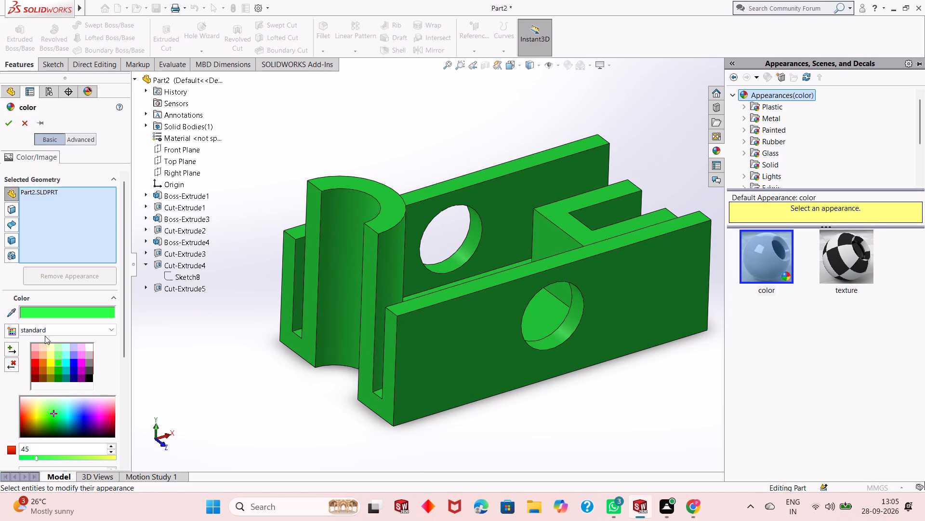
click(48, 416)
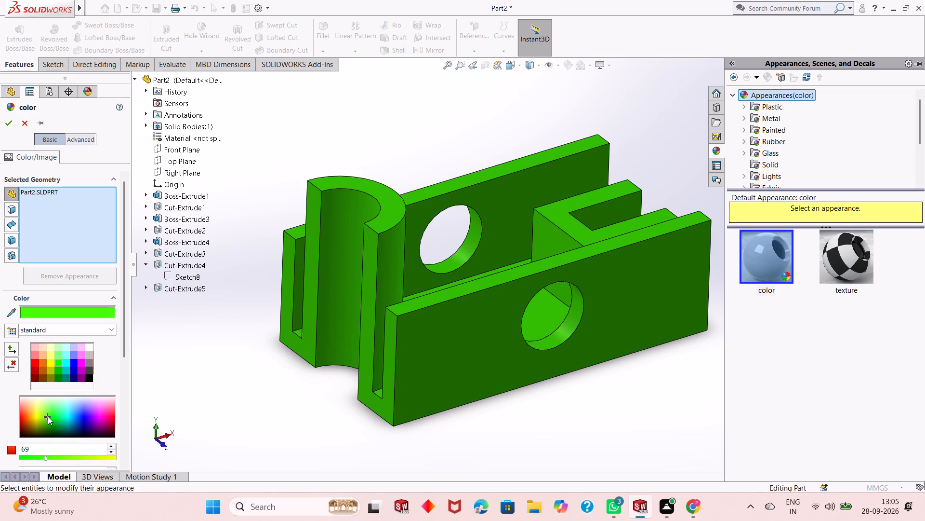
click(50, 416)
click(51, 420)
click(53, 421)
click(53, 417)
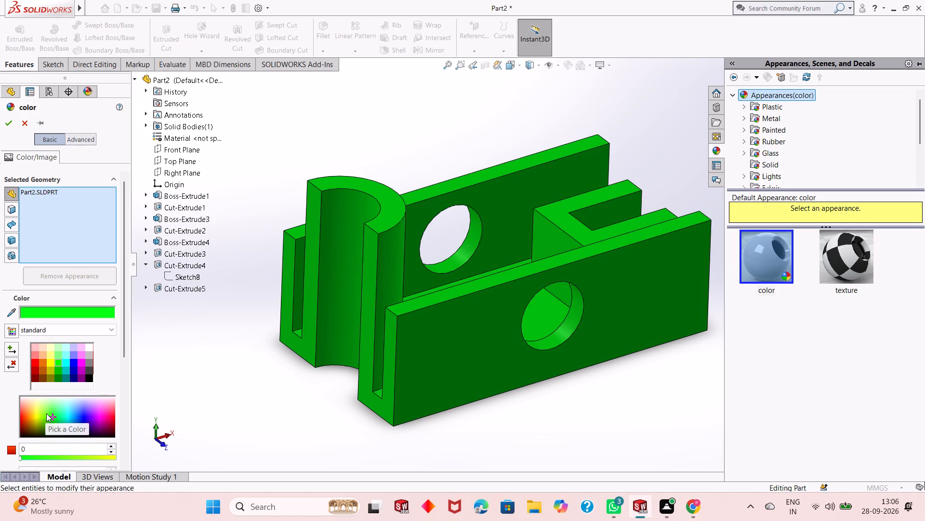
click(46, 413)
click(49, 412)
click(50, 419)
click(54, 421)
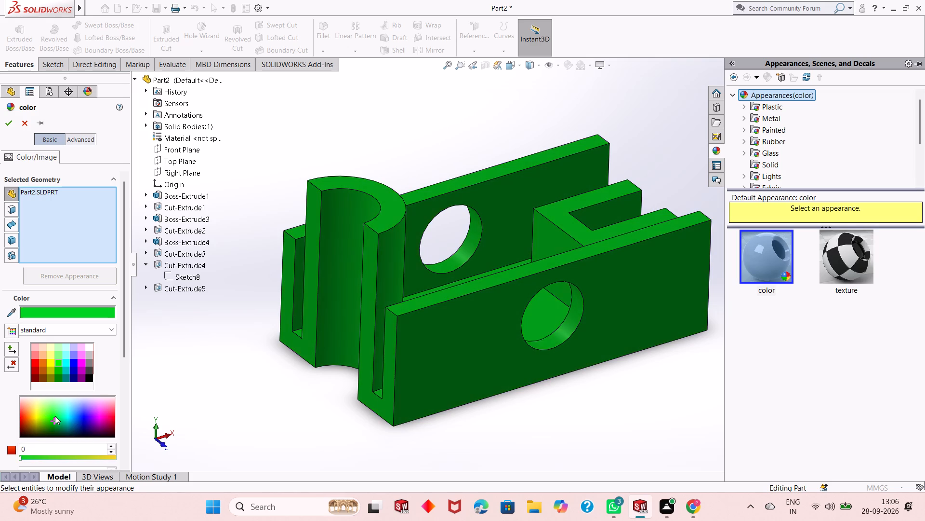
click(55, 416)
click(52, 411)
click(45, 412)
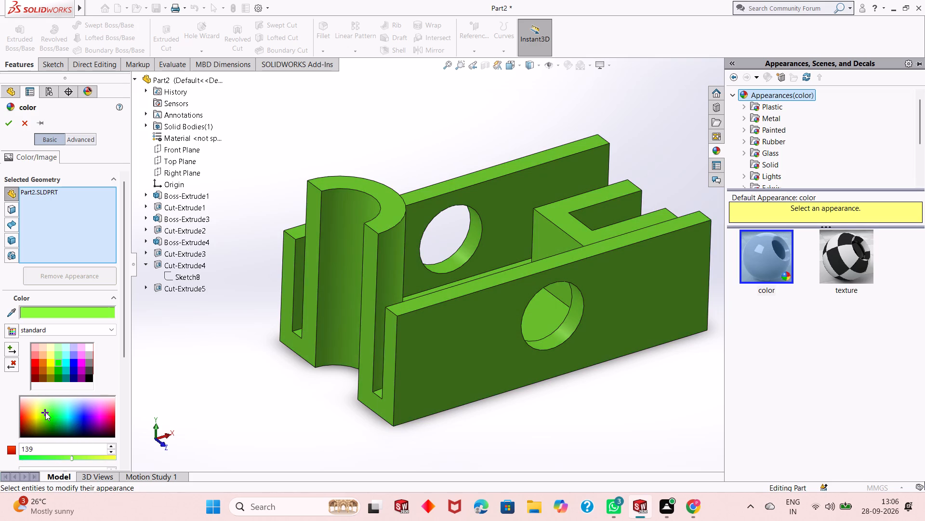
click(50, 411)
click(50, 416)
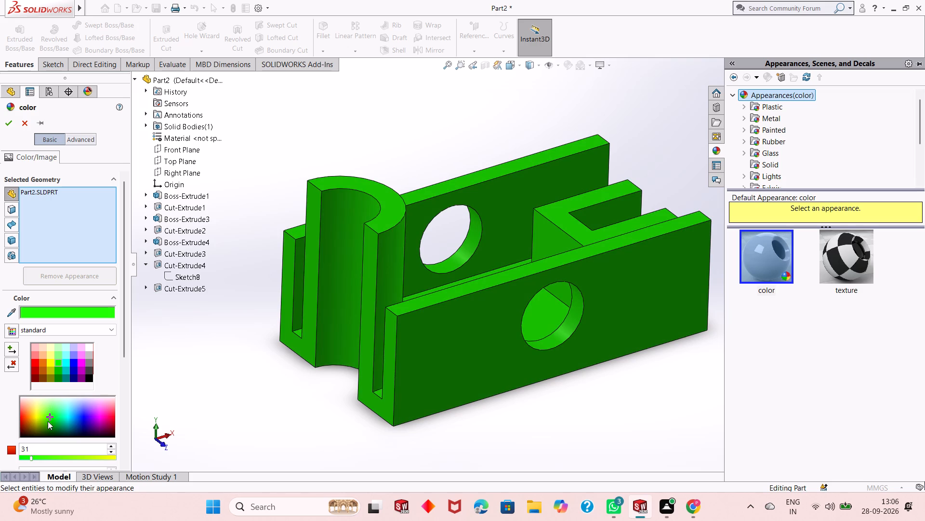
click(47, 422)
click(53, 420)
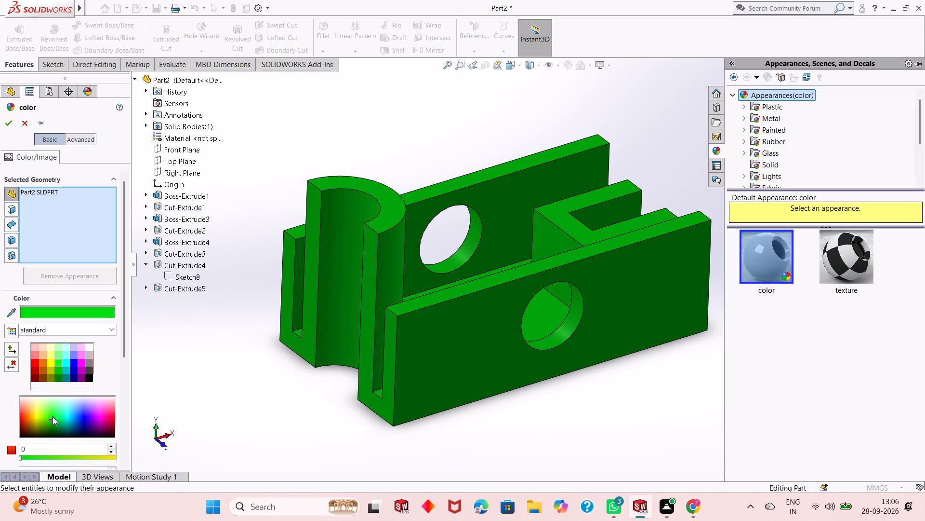
Set the whole part back to the bright green standard swatch and accept the appearance.
click(56, 372)
click(60, 364)
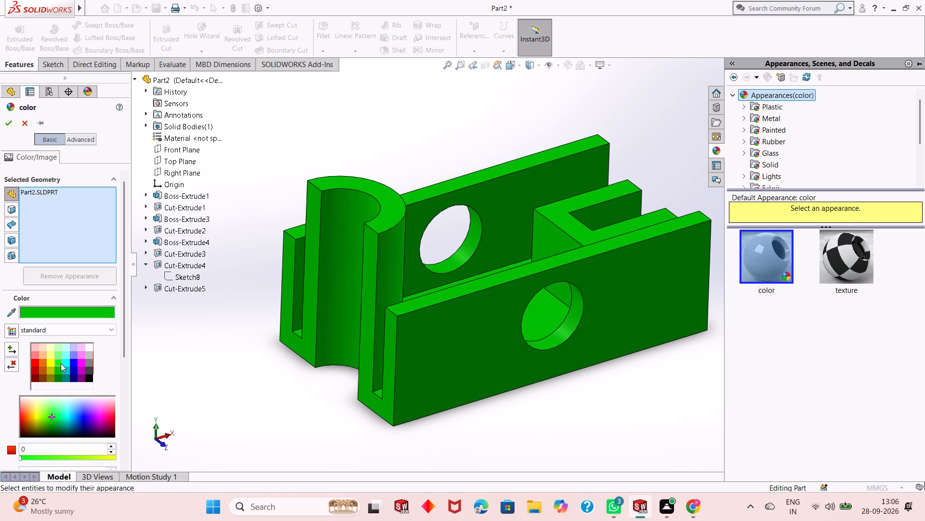
click(8, 122)
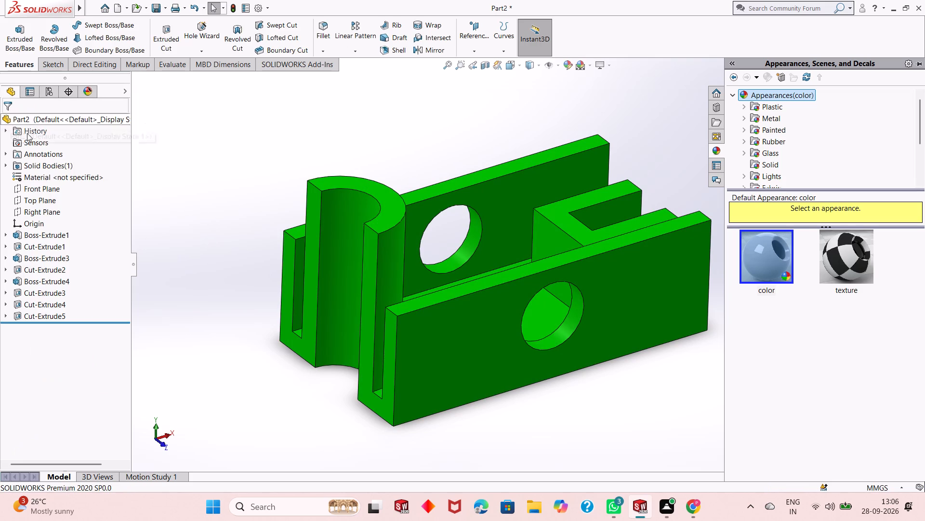
Apply the polished aluminum metal appearance to the cut features of both side-wall holes.
click(780, 119)
drag(781, 344, 570, 324)
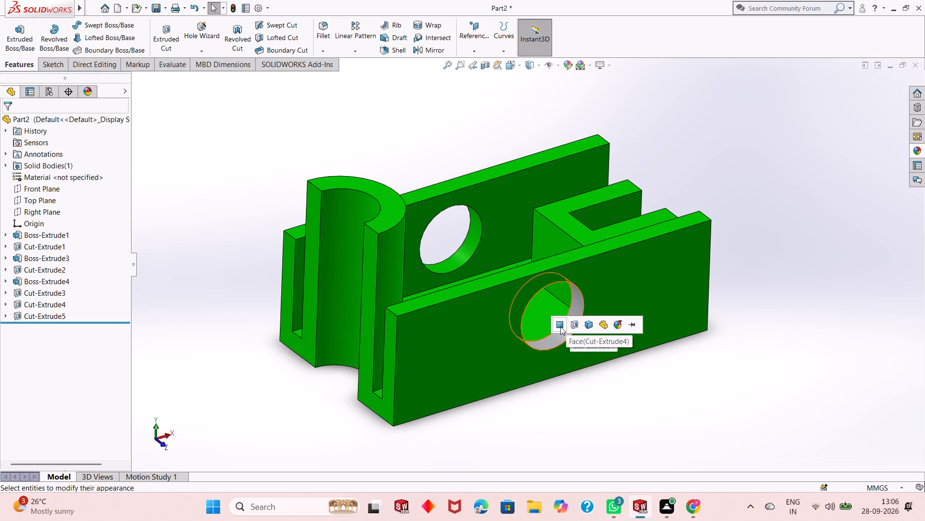
click(575, 327)
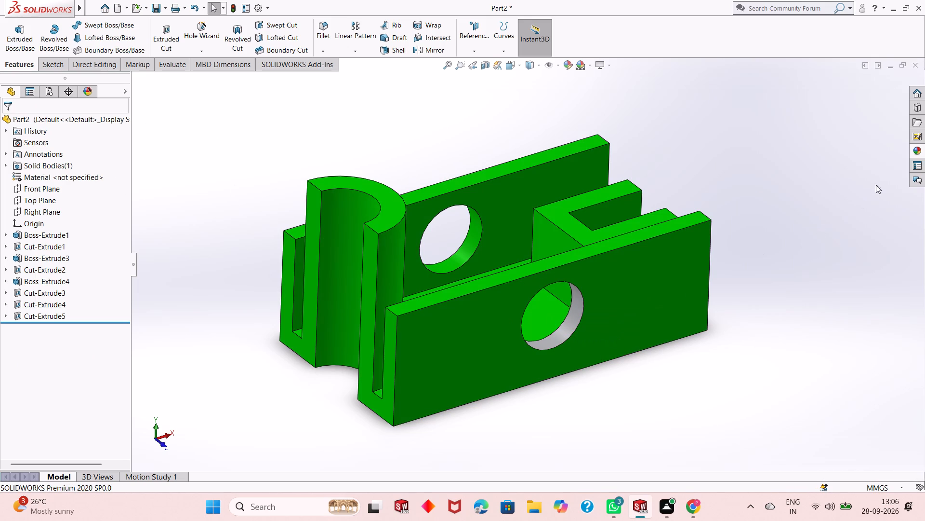
click(915, 149)
drag(765, 343, 466, 245)
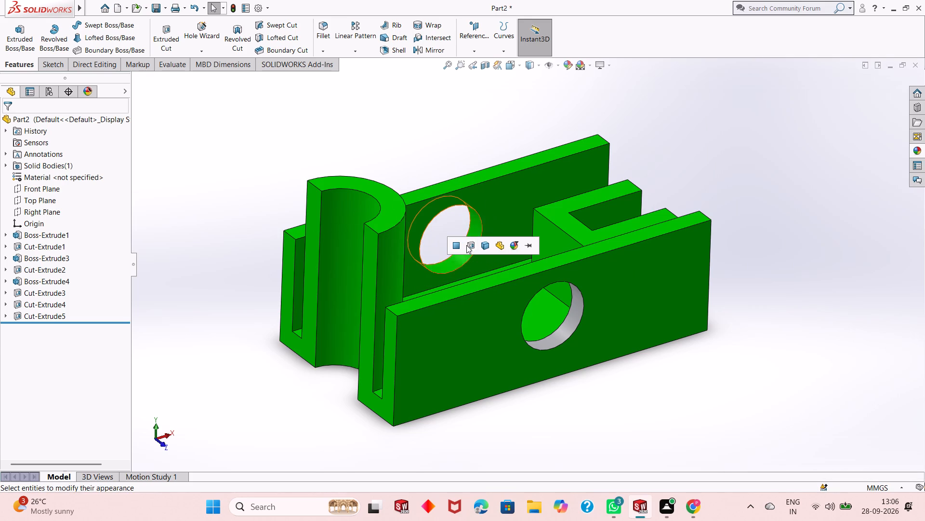
click(466, 245)
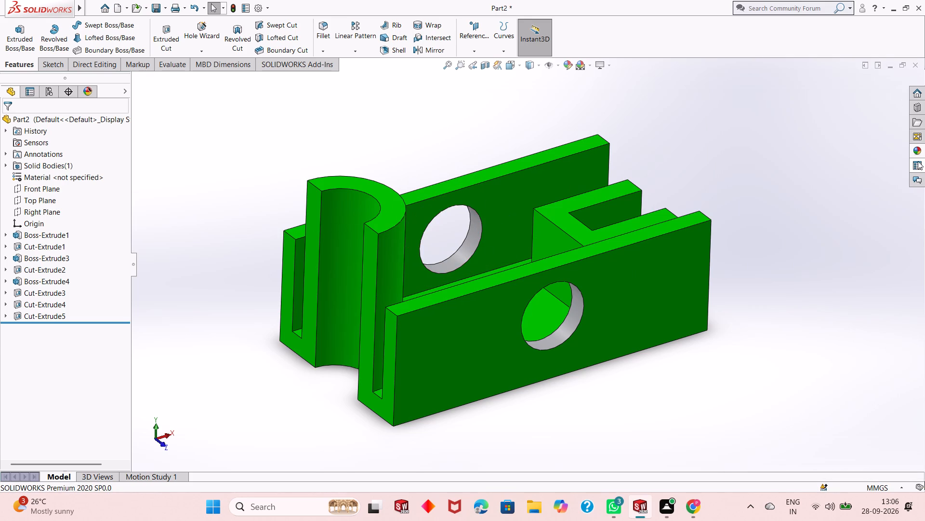
Apply the polished aluminum appearance to the bore cut feature of the half-round boss.
click(918, 152)
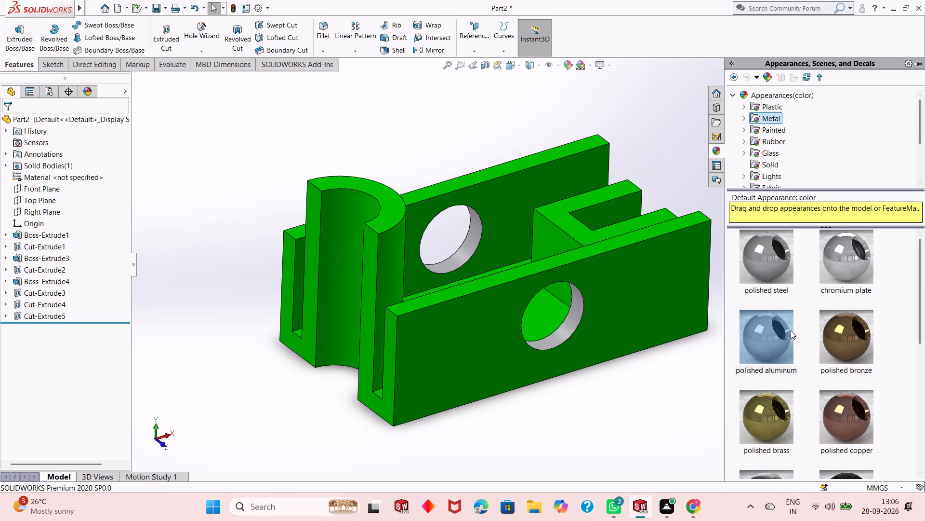
drag(759, 331, 330, 270)
click(330, 270)
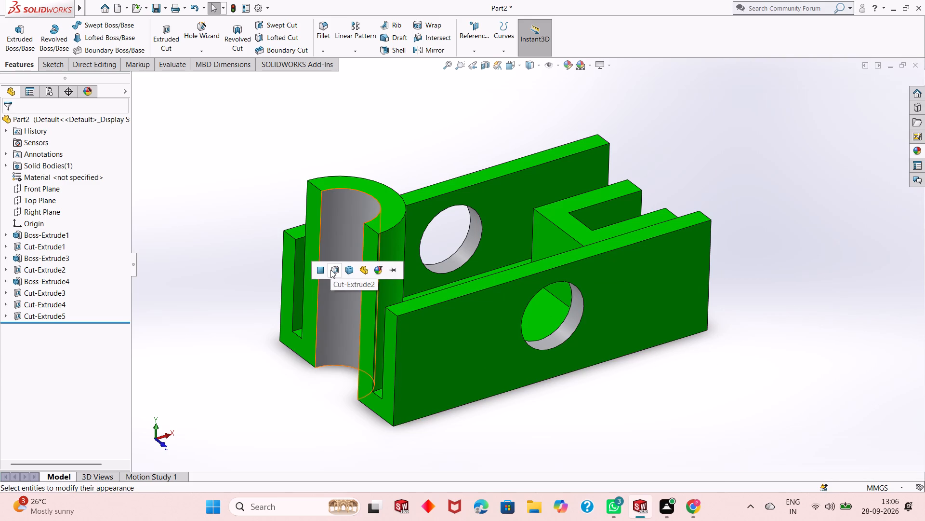
Examine the coloured part from several sides, checking the boss bore and both side-wall holes.
scroll(464, 321, up, 1)
middle_drag(541, 363, 561, 317)
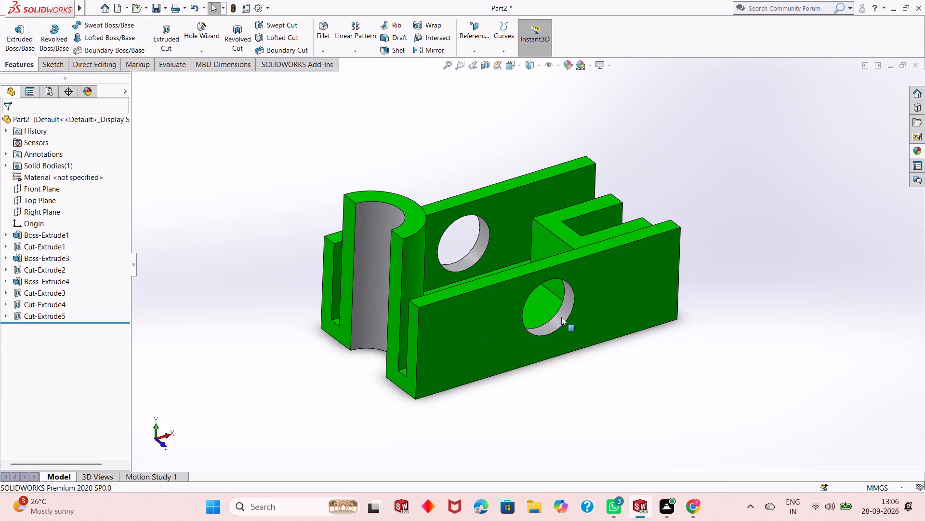
middle_drag(603, 354, 617, 321)
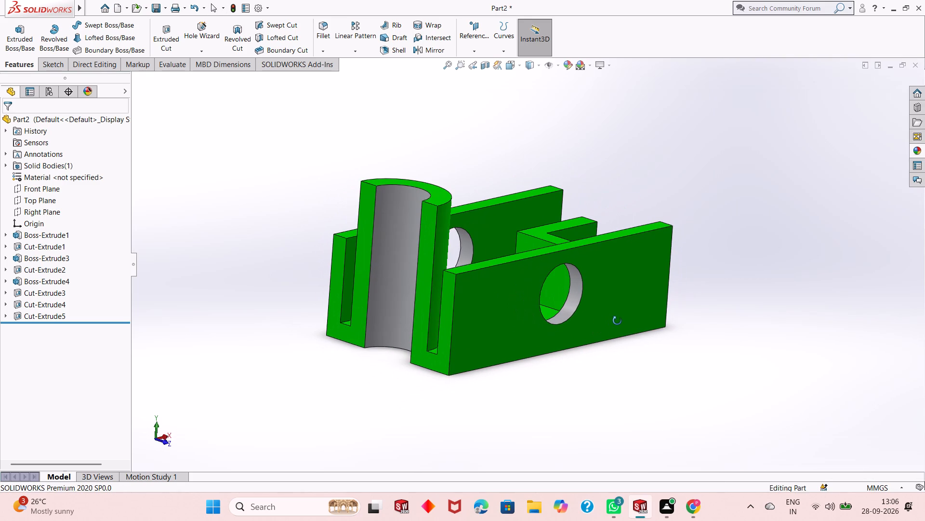
middle_drag(617, 321, 522, 386)
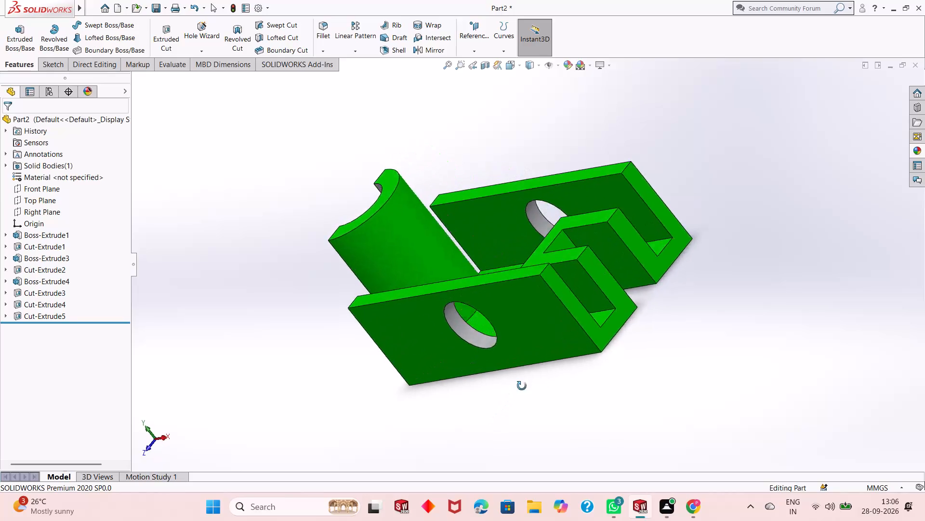
middle_drag(522, 386, 627, 345)
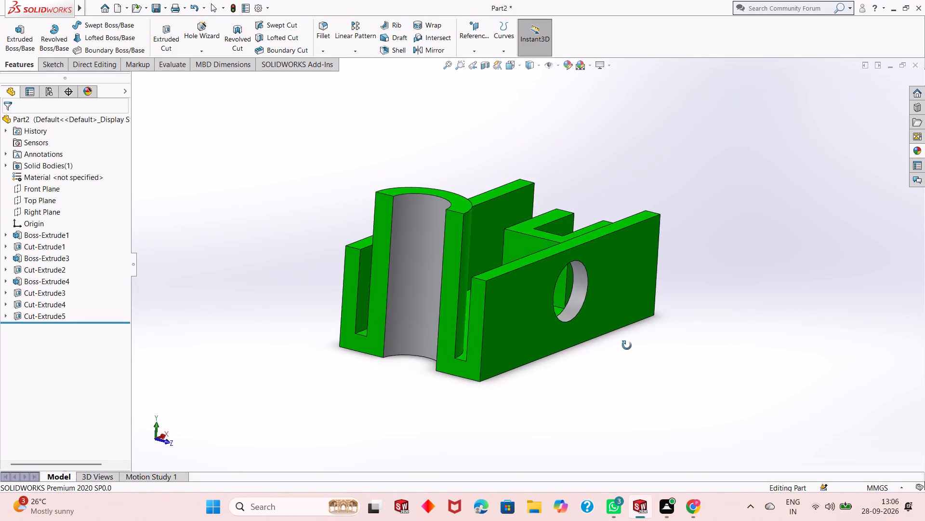
middle_drag(627, 345, 605, 370)
scroll(418, 332, up, 2)
scroll(507, 263, down, 1)
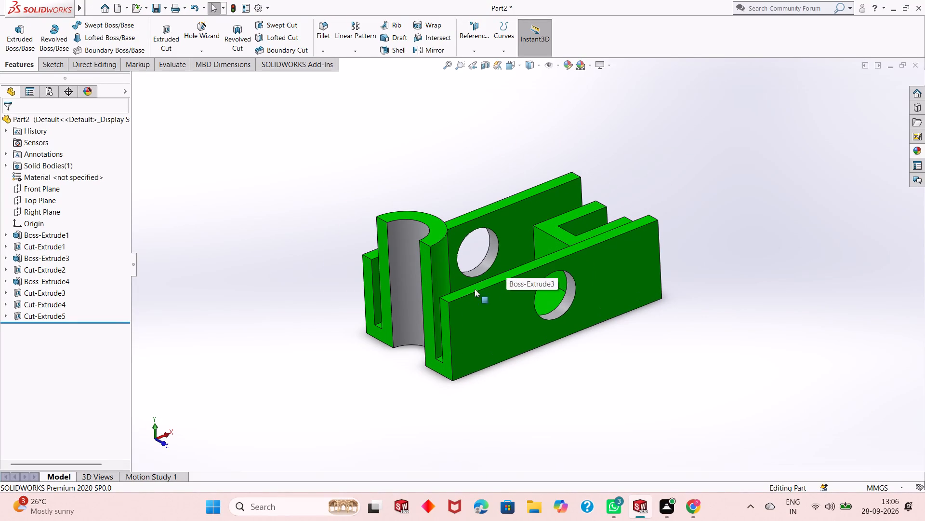
scroll(365, 293, up, 1)
scroll(457, 271, down, 1)
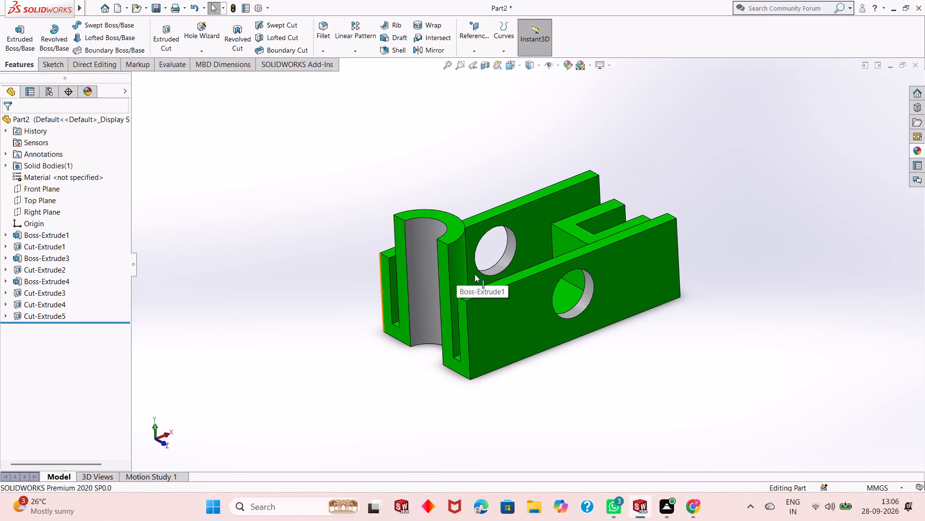
scroll(490, 271, down, 1)
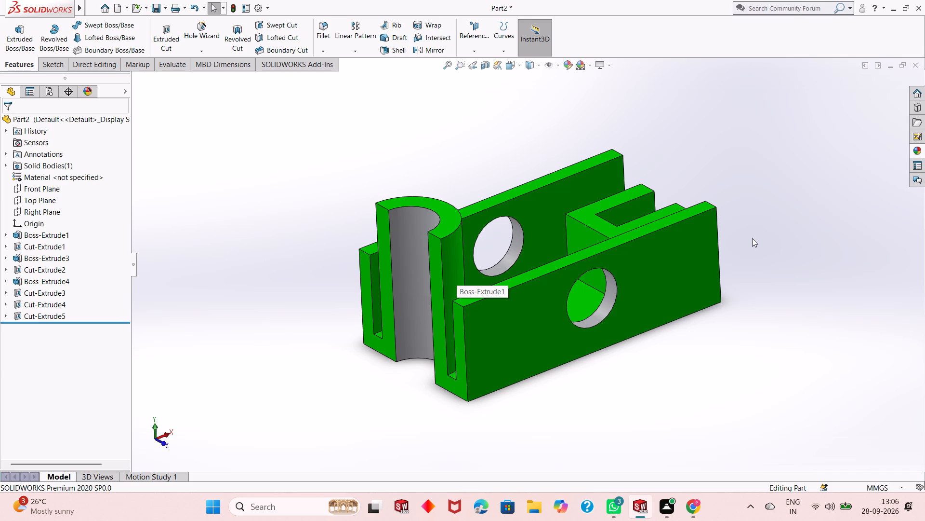
Save the part in the Downloads folder as "Slotted support bracket".
key(ctrl+s)
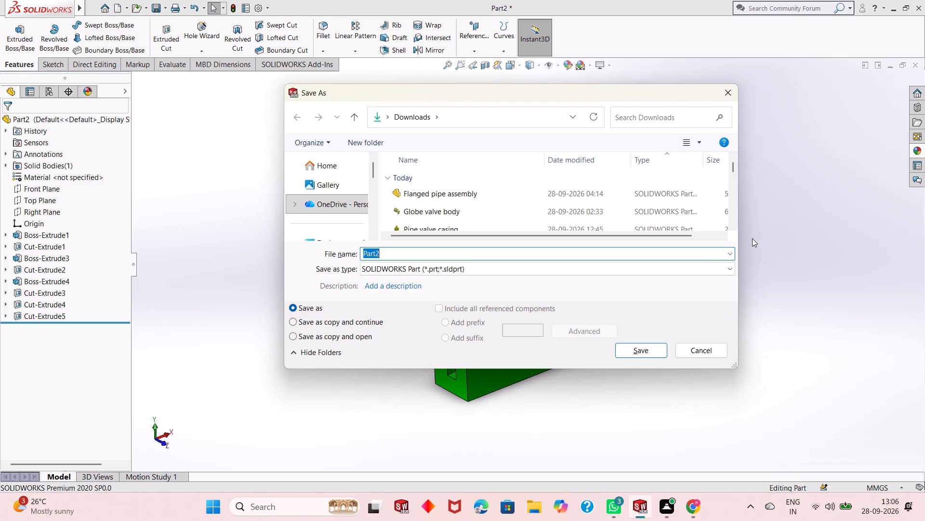
text(Sloy)
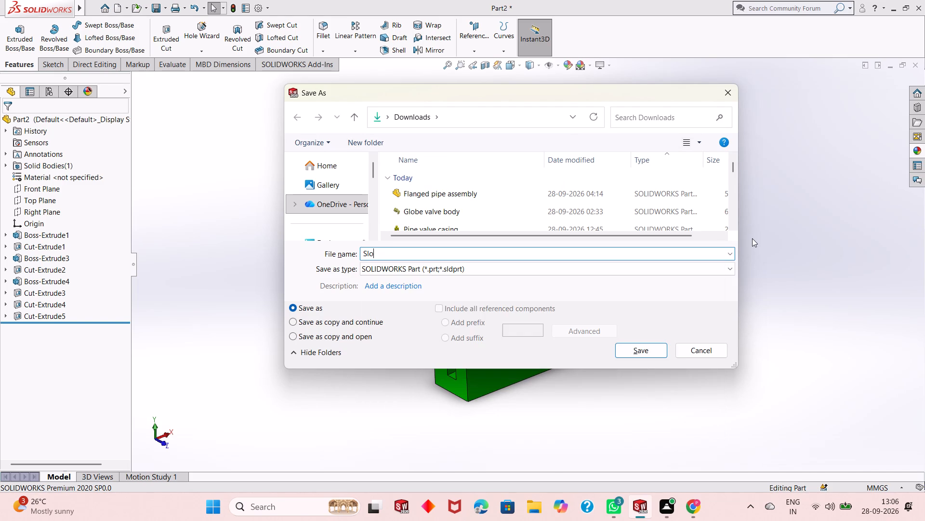
key(BackSpace)
text(tted)
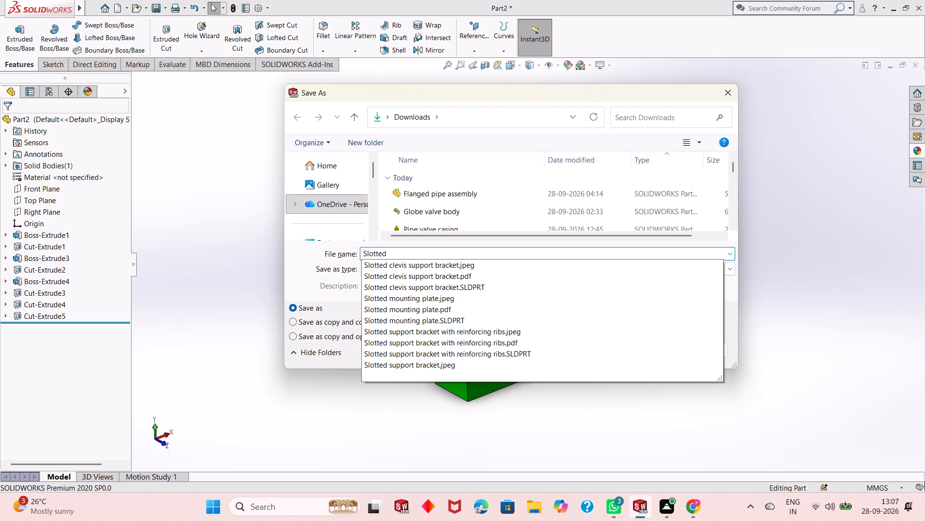
key(space)
text(support)
key(space)
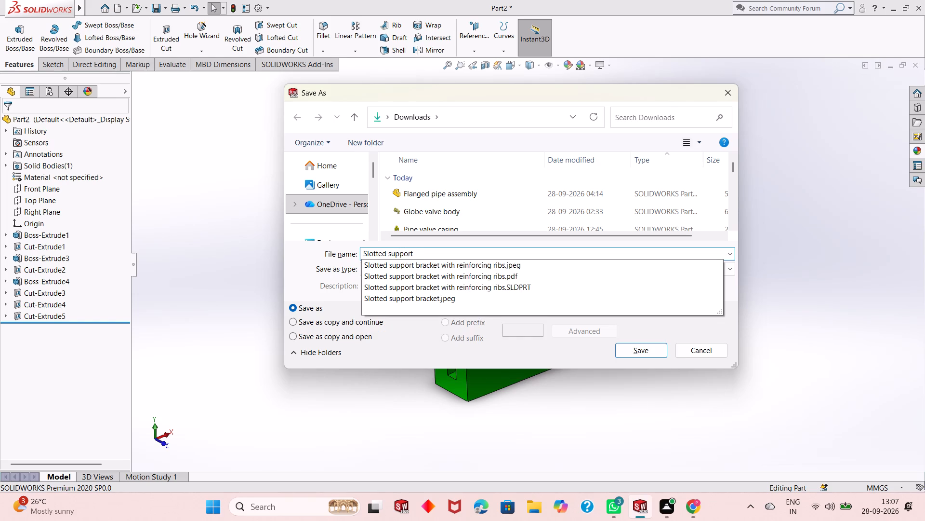
text(bracket)
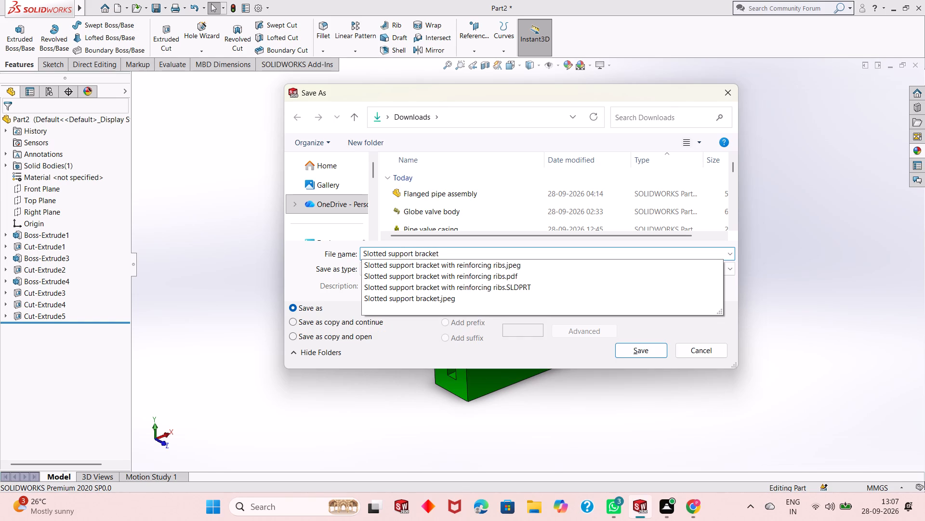
key(Return)
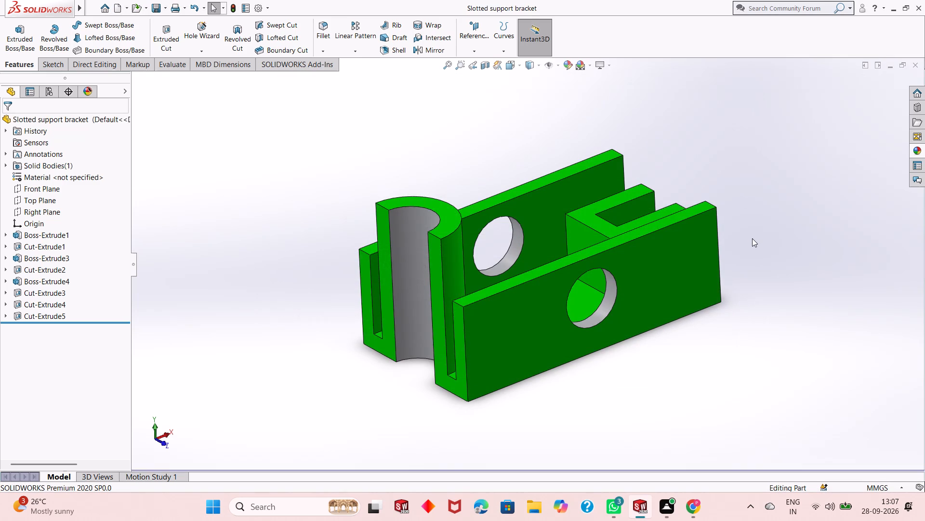
Save a PDF copy of the part in Downloads under the name "Slotted support bracket".
click(163, 2)
click(174, 29)
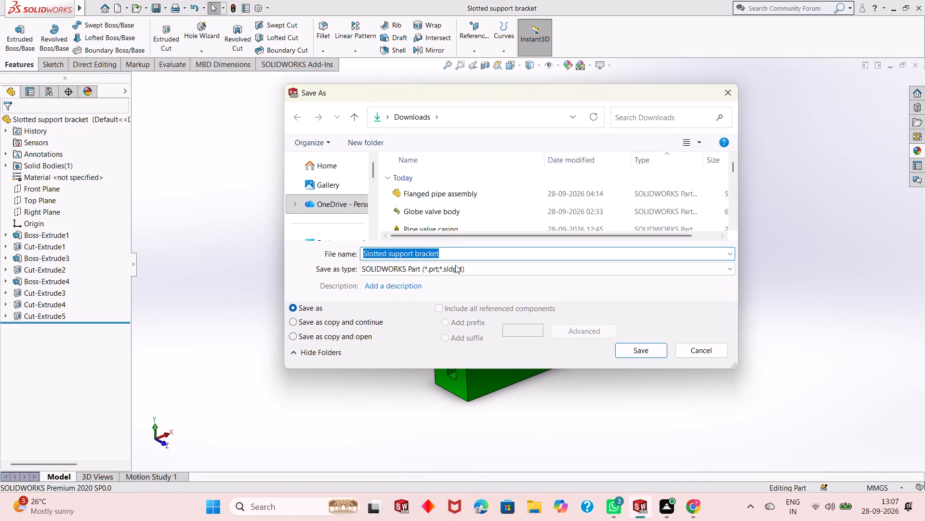
click(464, 270)
click(493, 74)
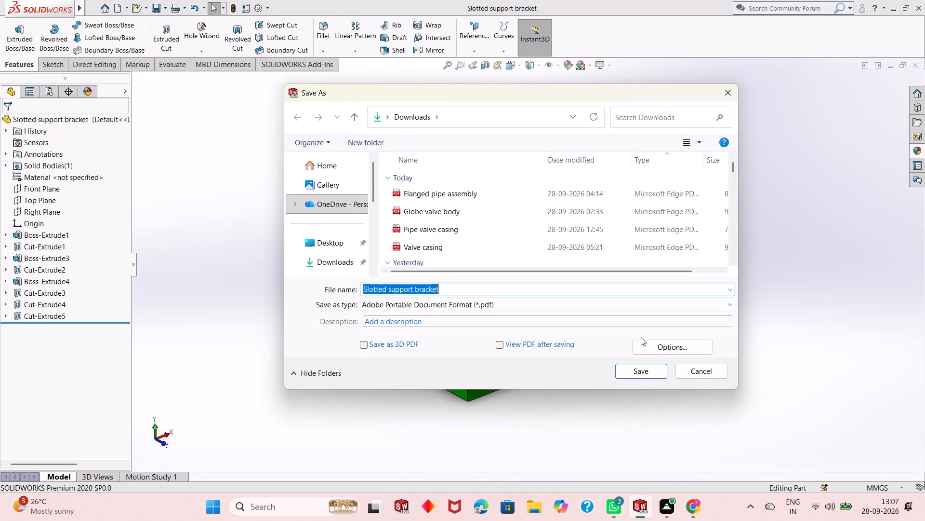
click(649, 371)
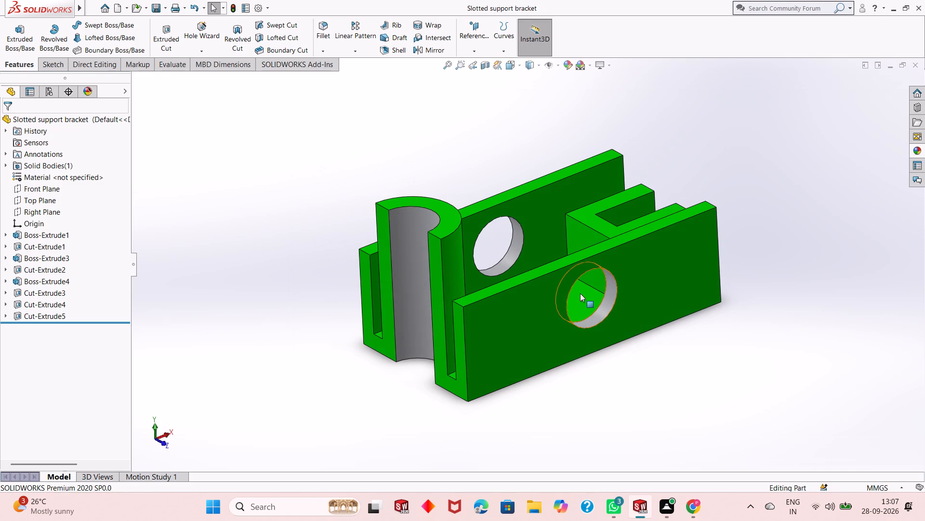